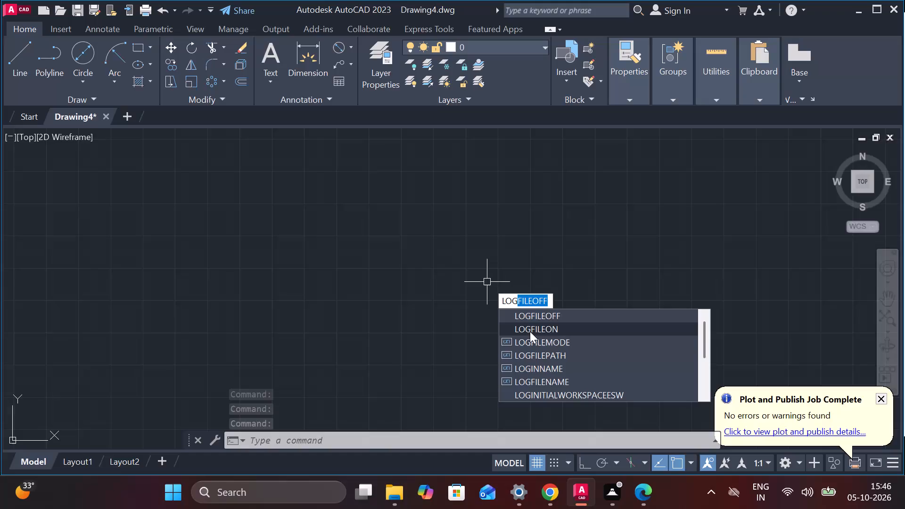
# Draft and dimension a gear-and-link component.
# Turn on command history logging with LOGFILEON.
pyautogui.click(530, 331)
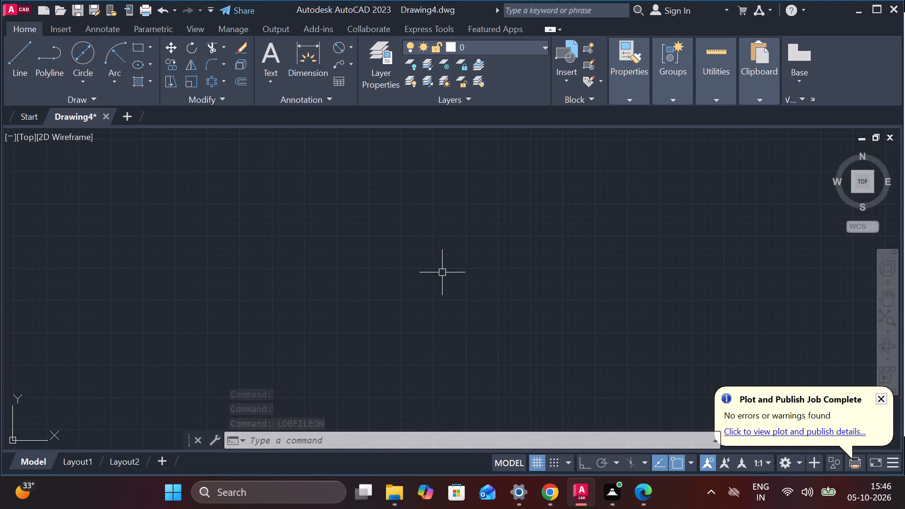
# Draw a circle with a diameter of 60 in the empty drawing area.
pyautogui.press('z')
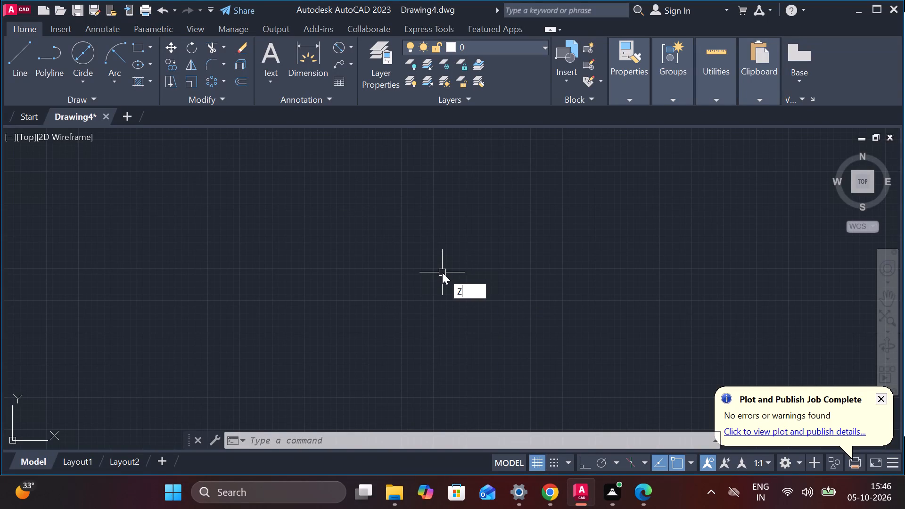
pyautogui.press('Return')
pyautogui.press('e')
pyautogui.press('Return')
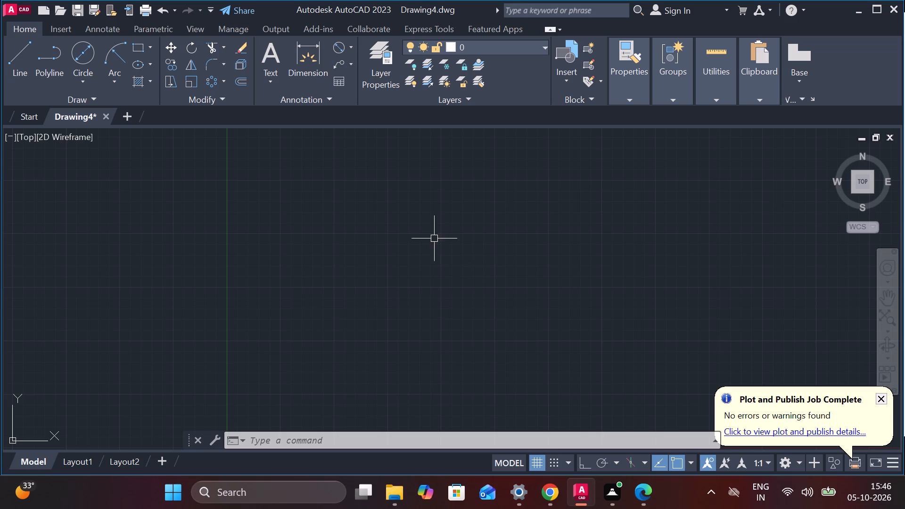
pyautogui.click(77, 63)
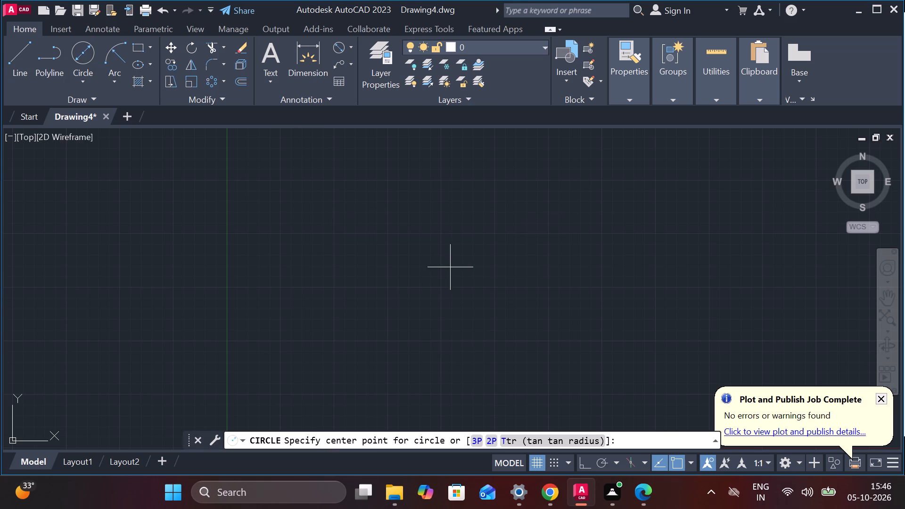
pyautogui.moveTo(486, 257); pyautogui.dragTo(362, 279, button='middle')
pyautogui.click(382, 244)
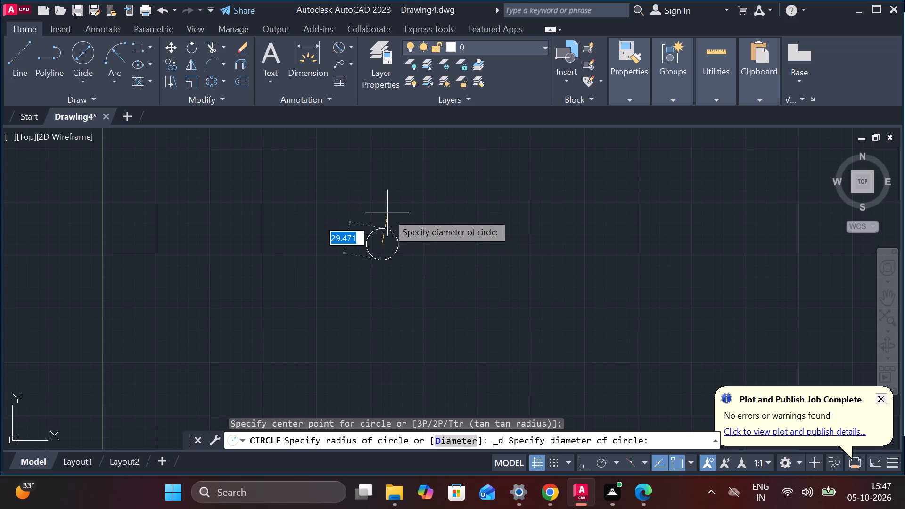
pyautogui.press('d')
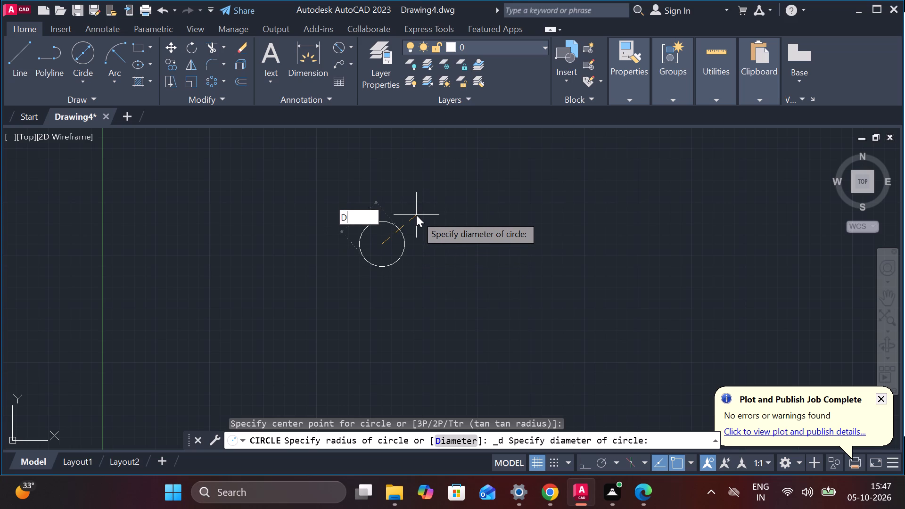
pyautogui.press('Return')
pyautogui.press('6')
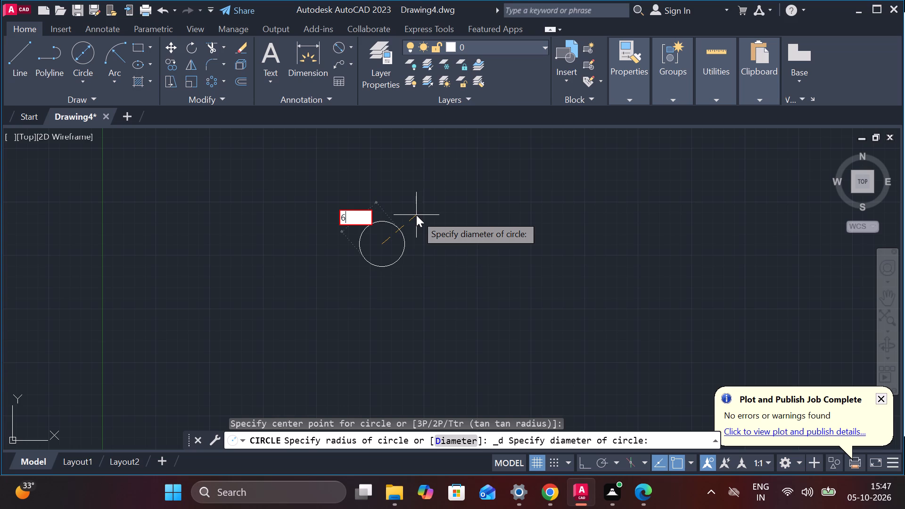
pyautogui.press('0')
pyautogui.press('Return')
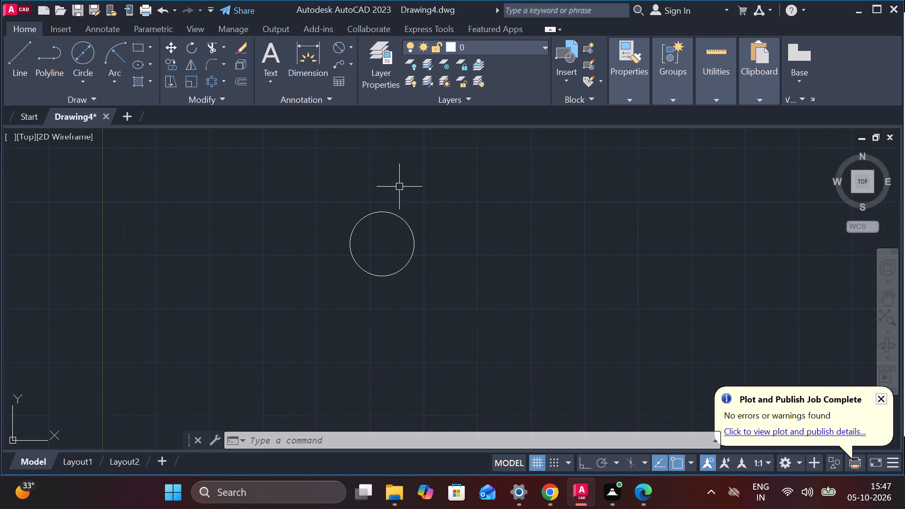
# Draw a circle with a diameter of 30, concentric with the 60-diameter circle.
pyautogui.press('space')
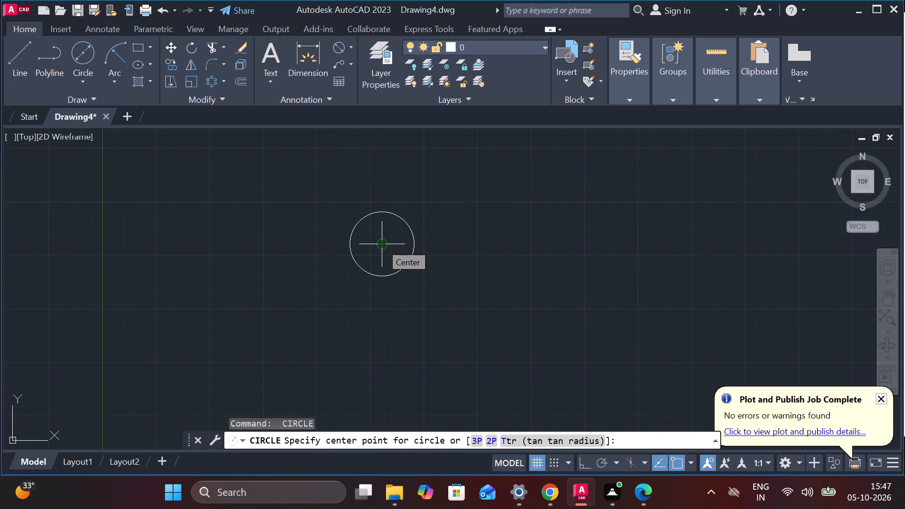
pyautogui.scroll(2, 381, 243)
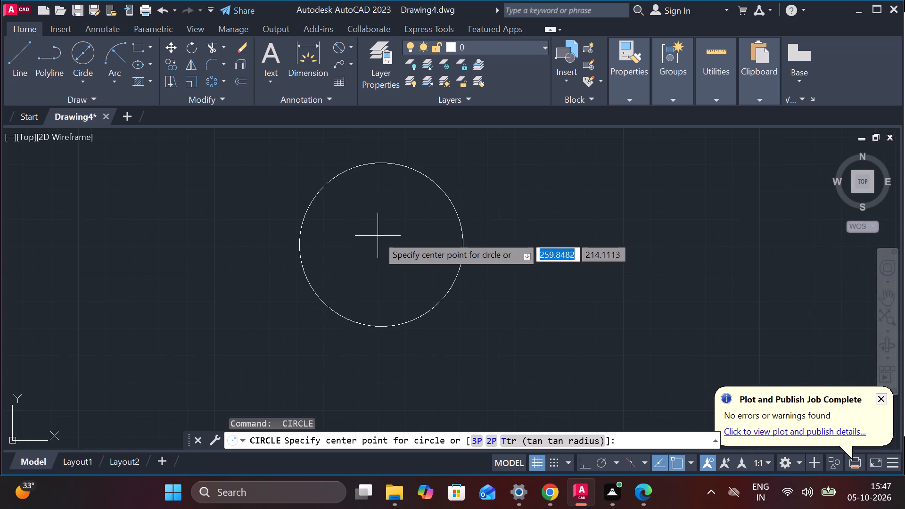
pyautogui.click(383, 243)
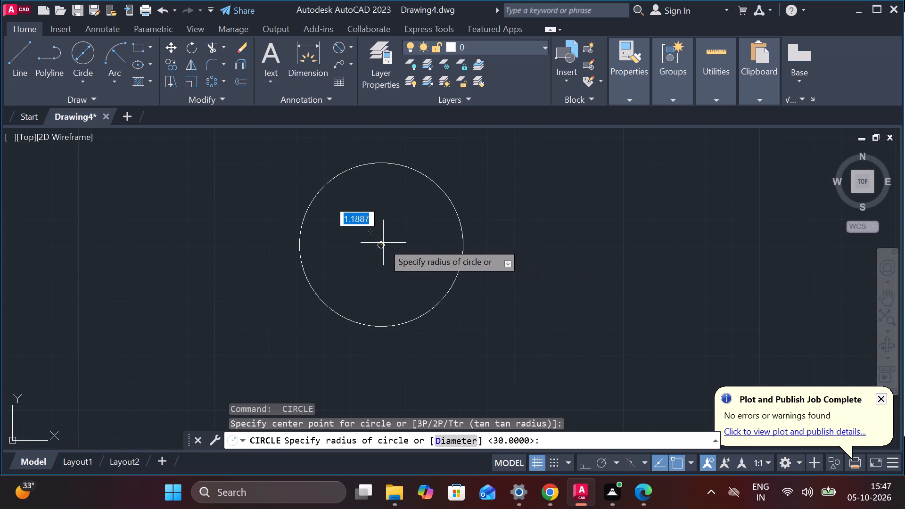
pyautogui.press('d')
pyautogui.press('Return')
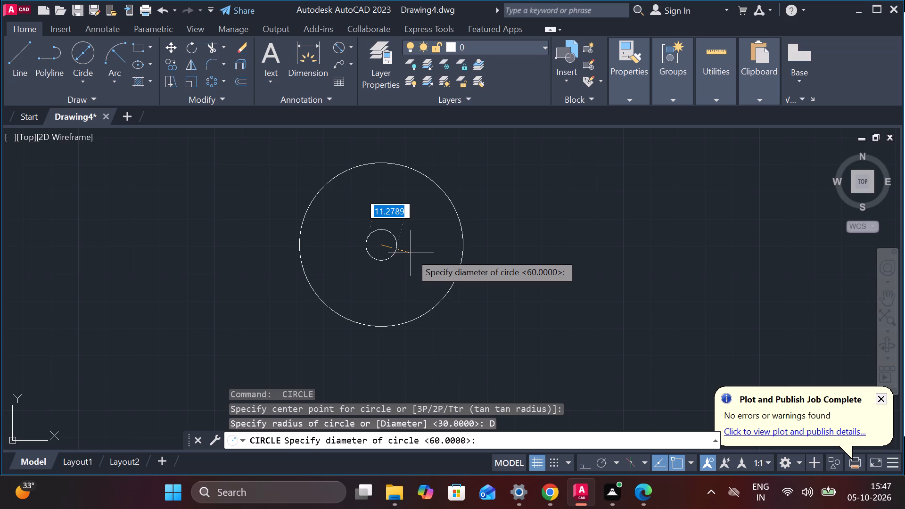
pyautogui.write('30')
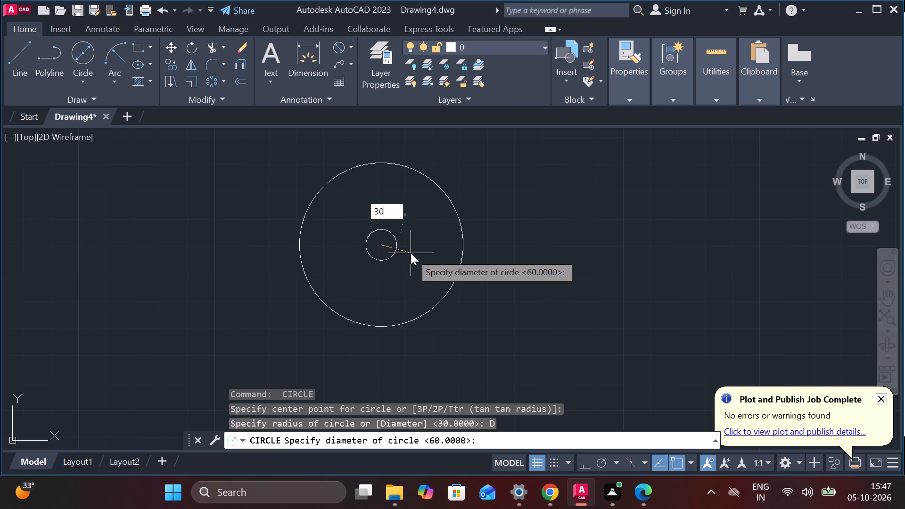
pyautogui.press('Return')
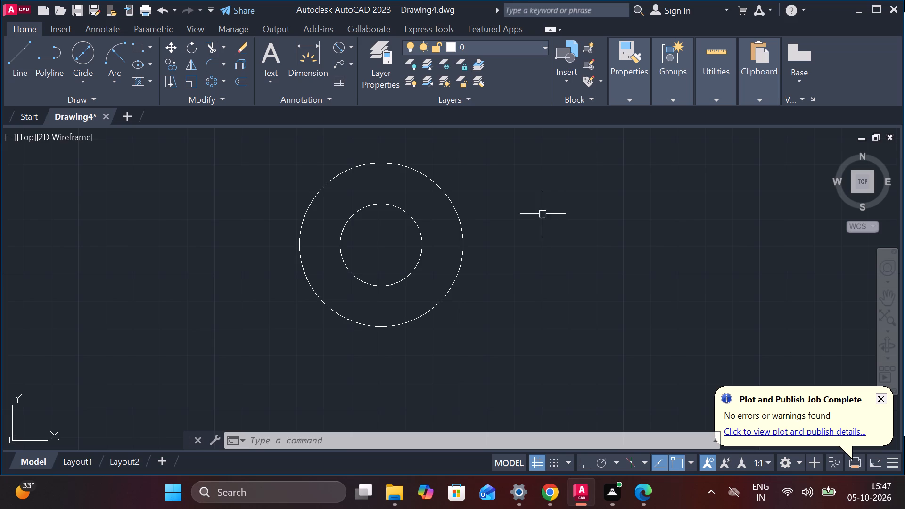
# Draw a circle with a radius of 90 from the same centre as the two existing circles.
pyautogui.press('space')
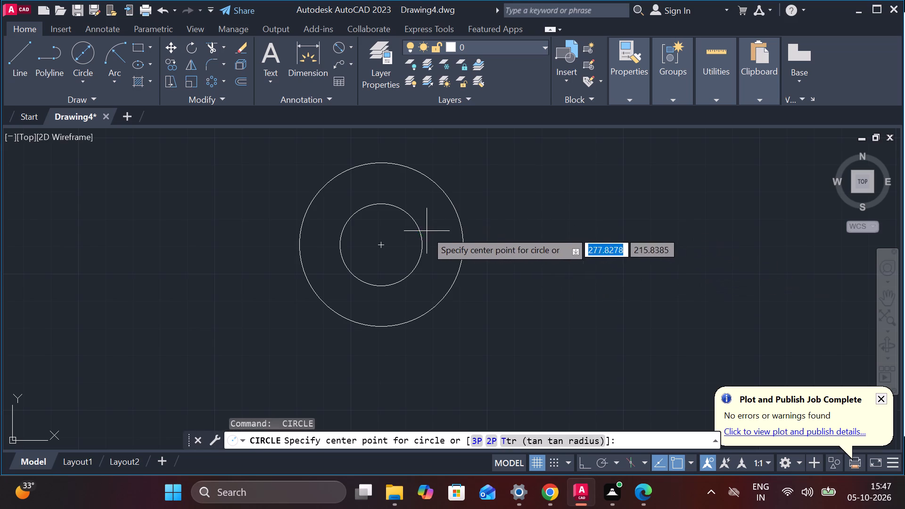
pyautogui.click(379, 243)
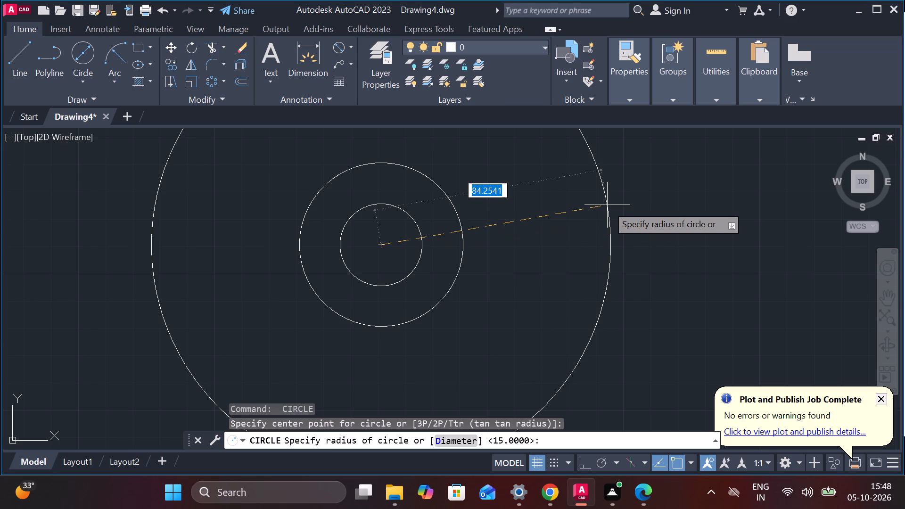
pyautogui.write('90')
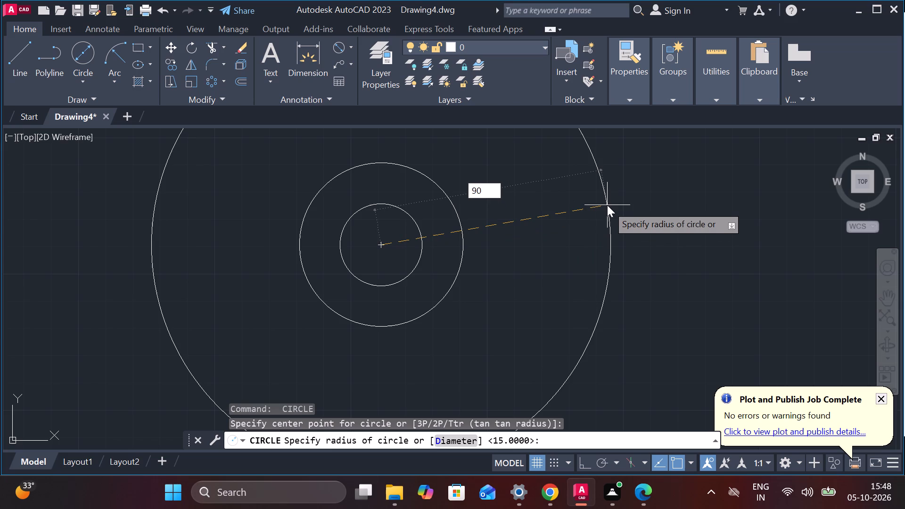
pyautogui.press('Return')
# Draw an outer circle with a radius of 120 from the same common centre.
pyautogui.press('space')
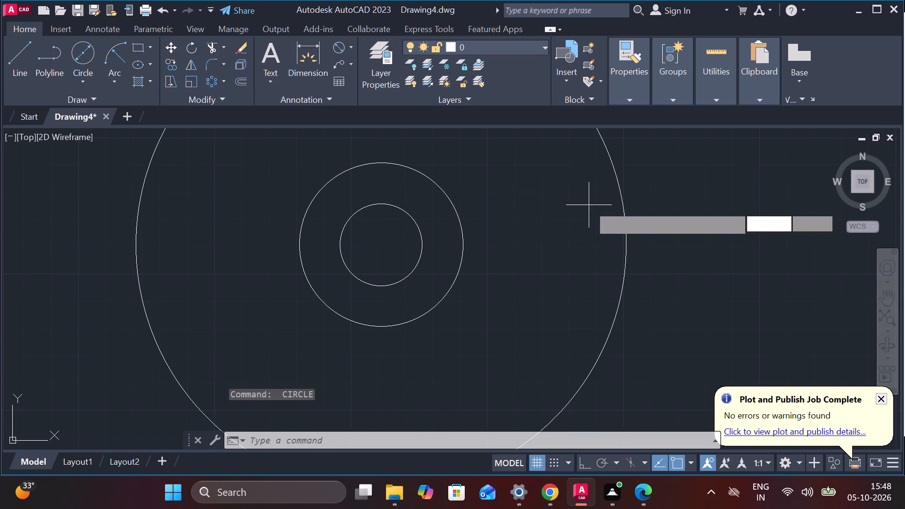
pyautogui.click(379, 245)
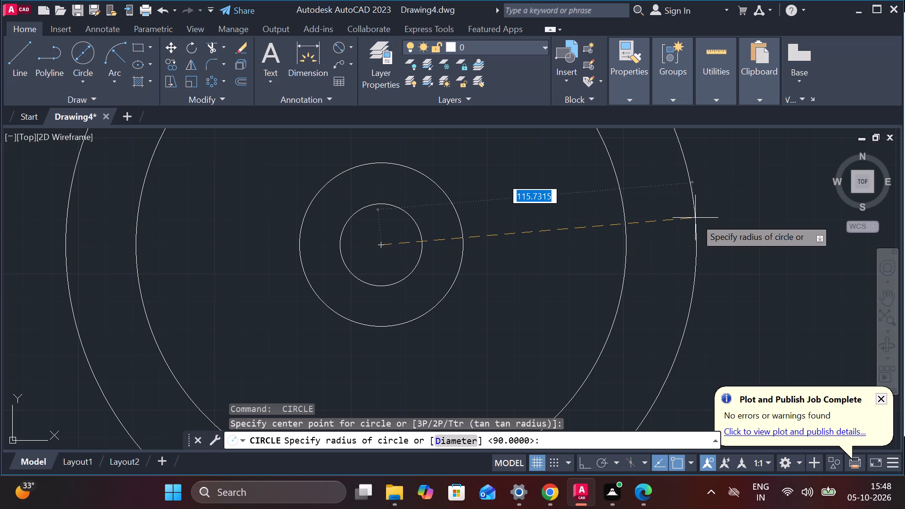
pyautogui.press('1')
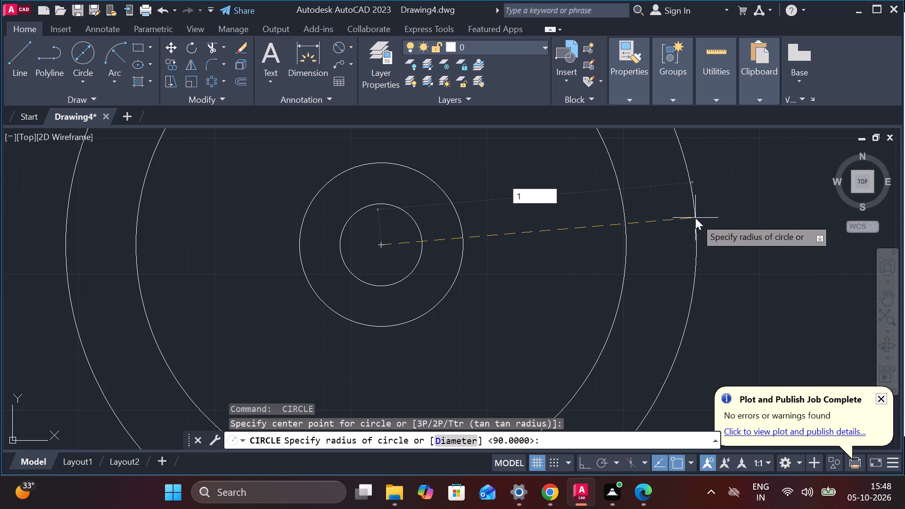
pyautogui.write('20')
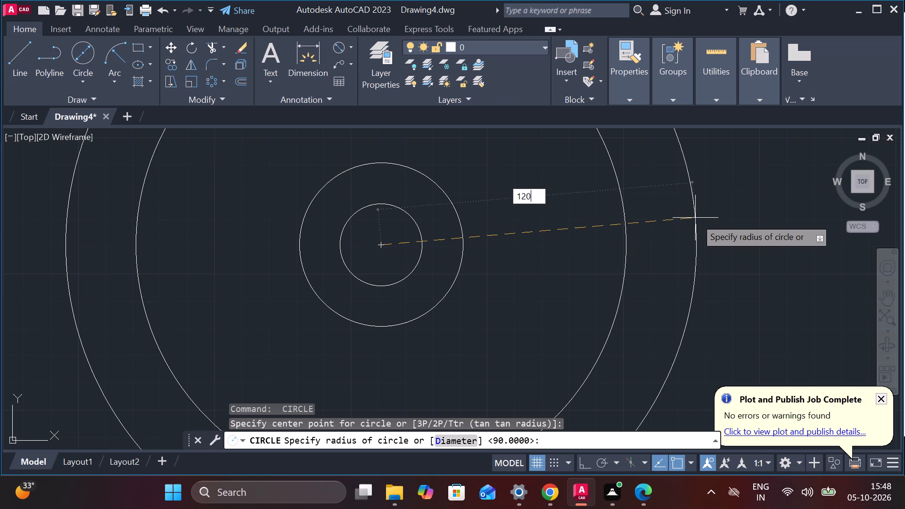
pyautogui.press('Return')
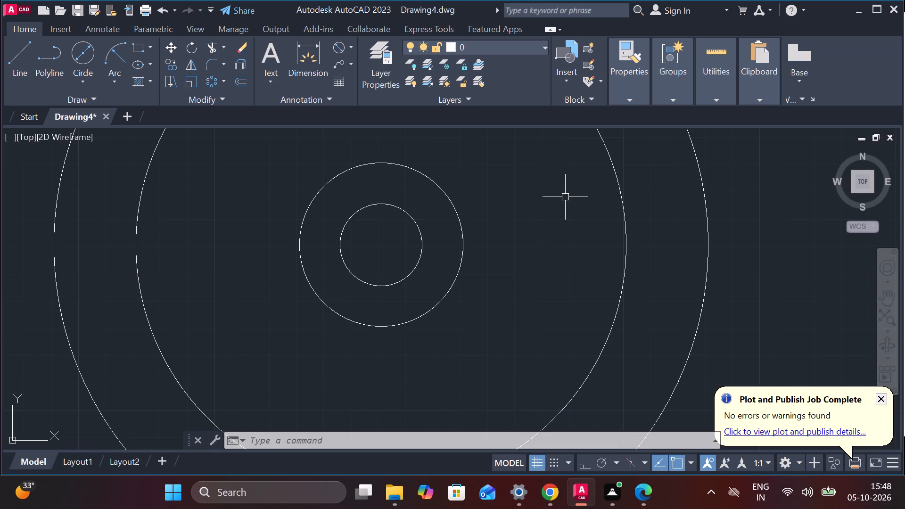
# Draw a horizontal line from the common centre to the east quadrant of the outermost circle.
pyautogui.scroll(-2, 565, 197)
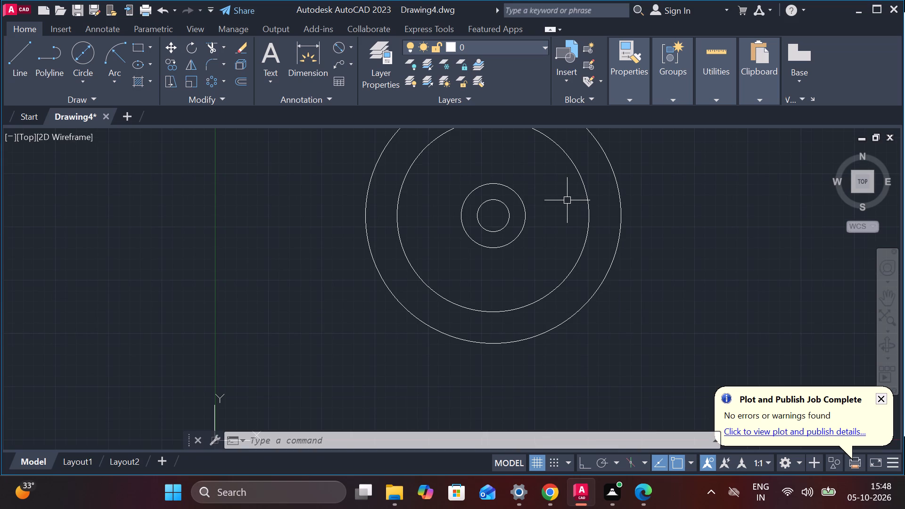
pyautogui.scroll(1, 570, 200)
pyautogui.moveTo(570, 200); pyautogui.dragTo(544, 199, button='middle')
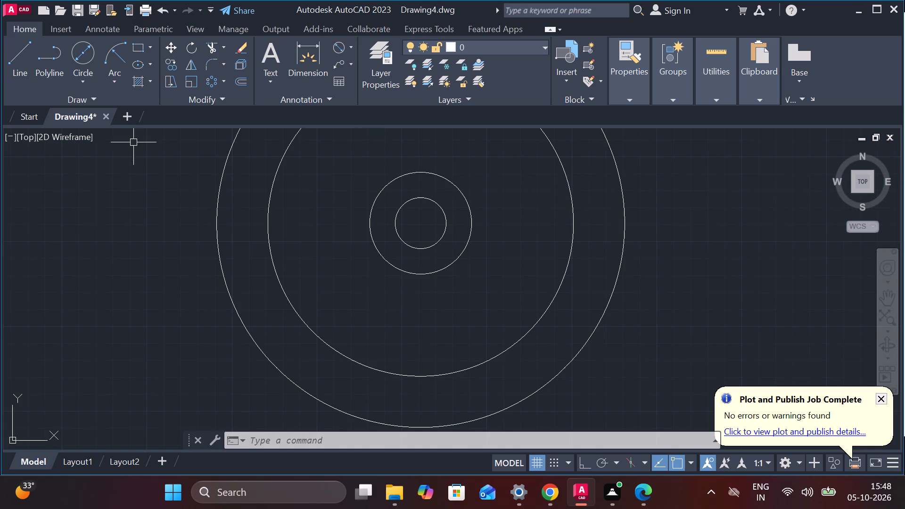
pyautogui.click(23, 48)
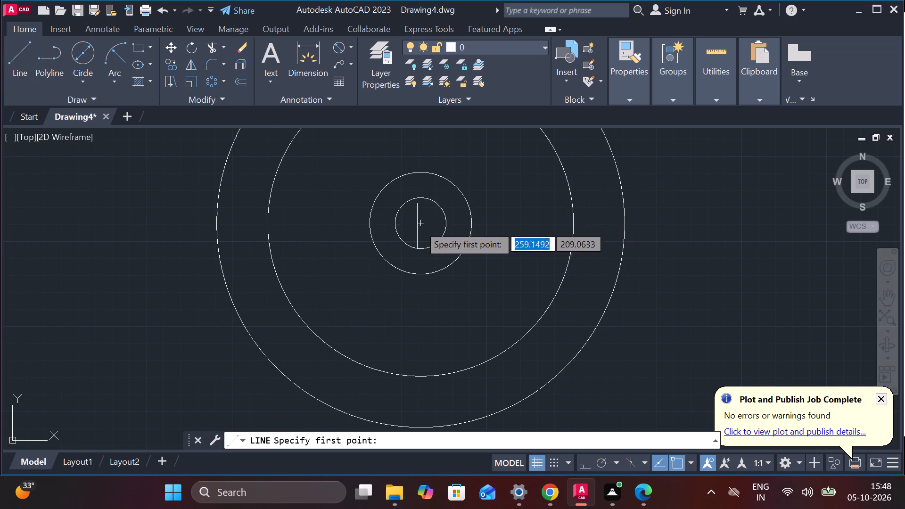
pyautogui.click(416, 219)
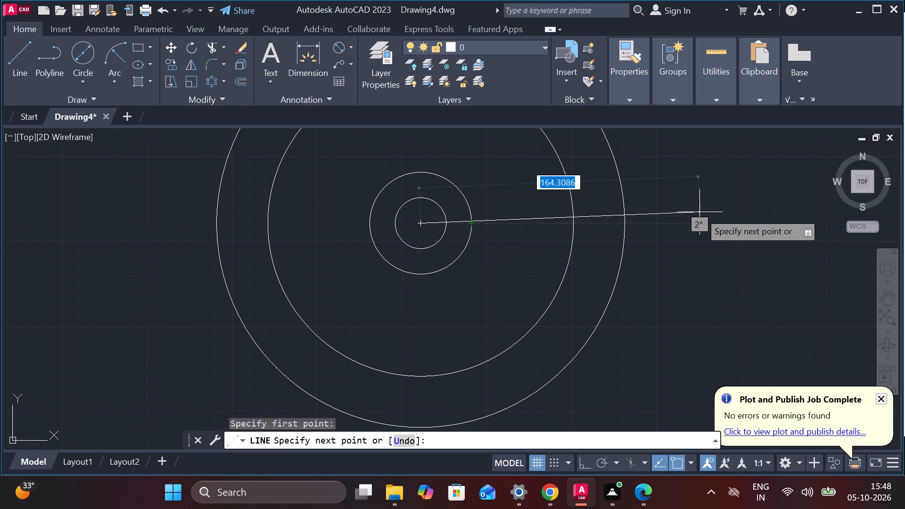
pyautogui.click(628, 221)
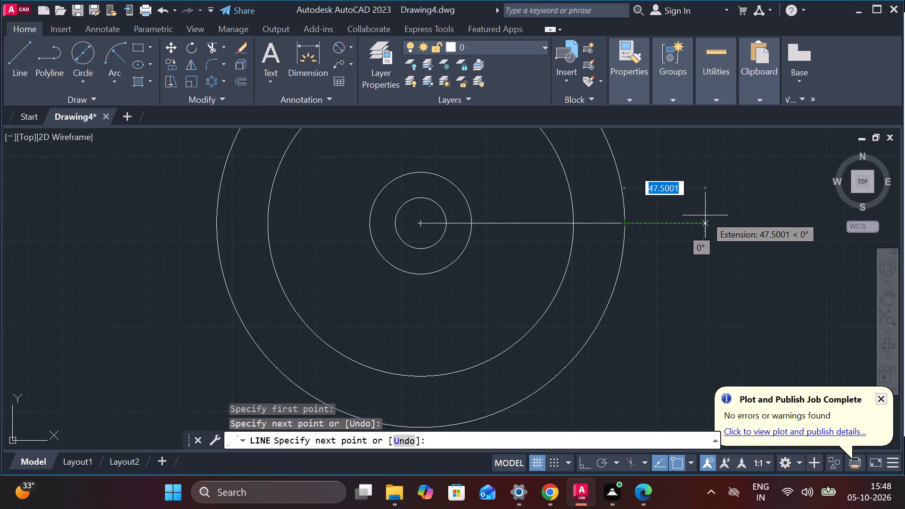
pyautogui.press('Escape')
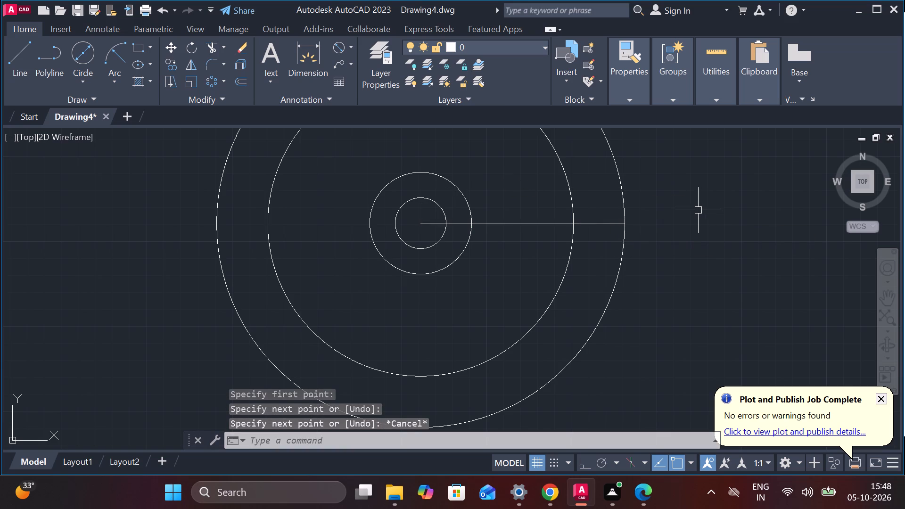
# Offset the horizontal centre line by 10 once above and once below it, keeping the original line.
pyautogui.press('o')
pyautogui.press('Return')
pyautogui.press('Return')
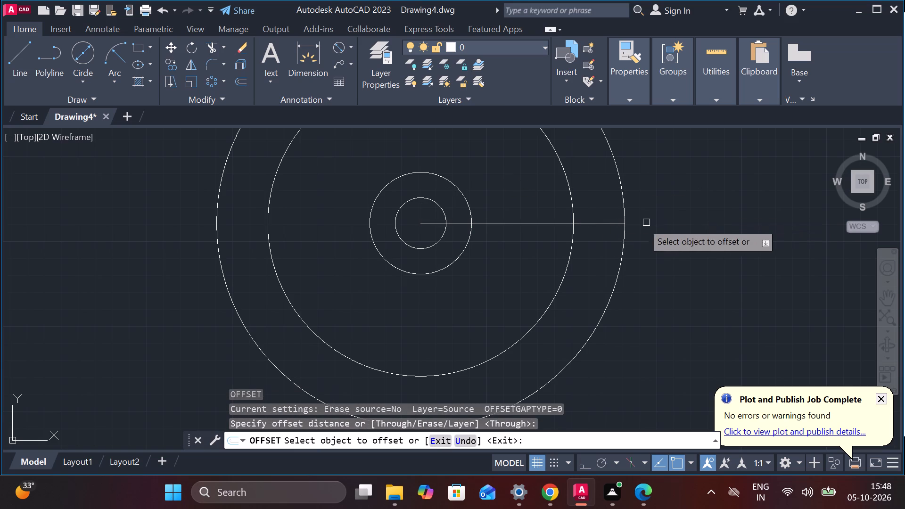
pyautogui.click(592, 222)
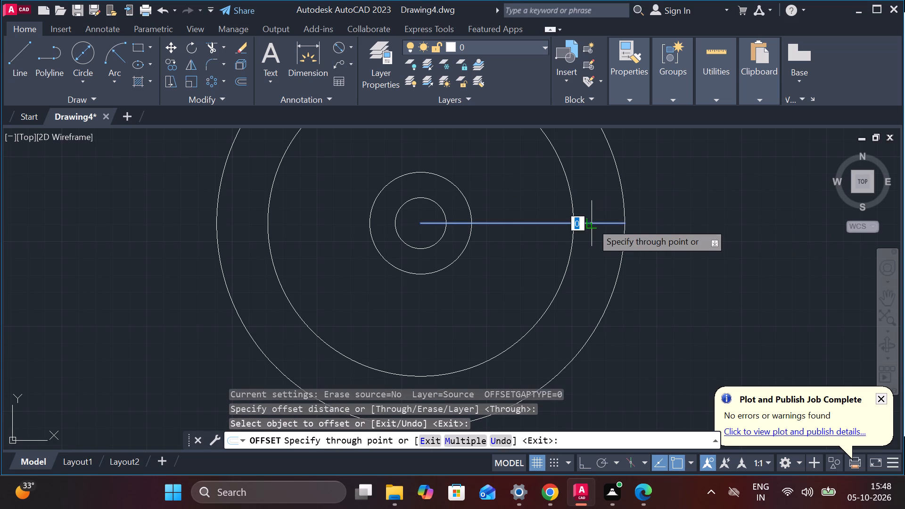
pyautogui.write('1O')
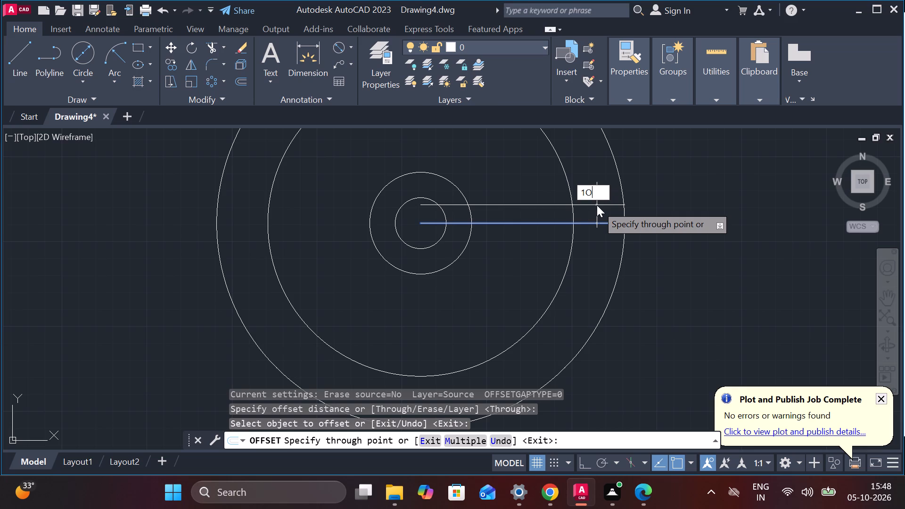
pyautogui.press('BackSpace')
pyautogui.press('0')
pyautogui.press('Return')
pyautogui.click(517, 225)
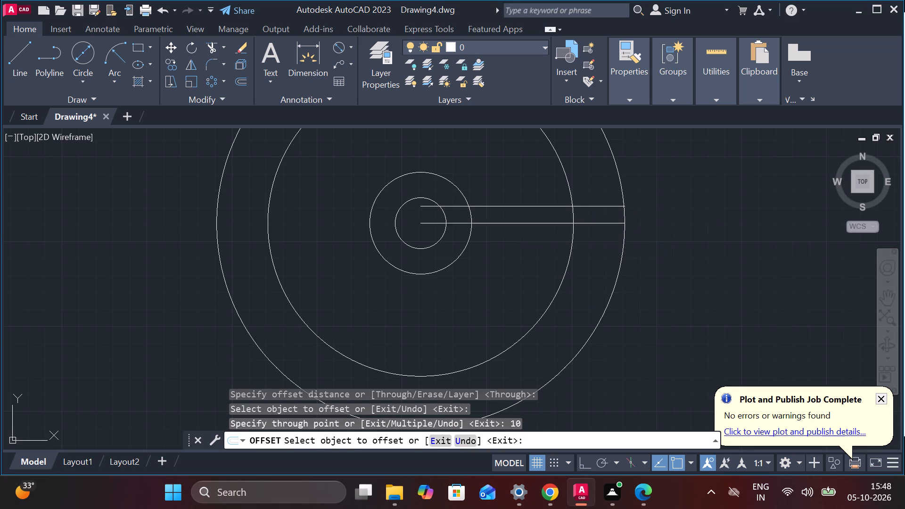
pyautogui.press('1')
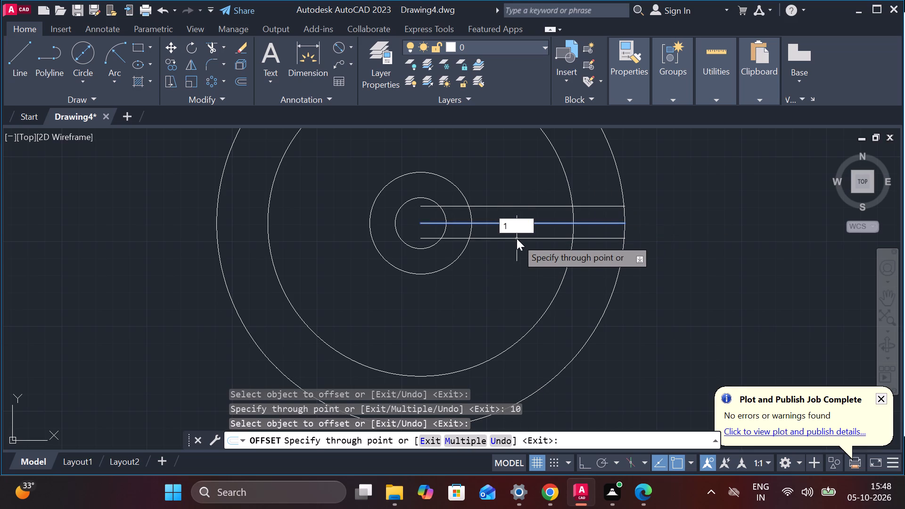
pyautogui.press('0')
pyautogui.press('Return')
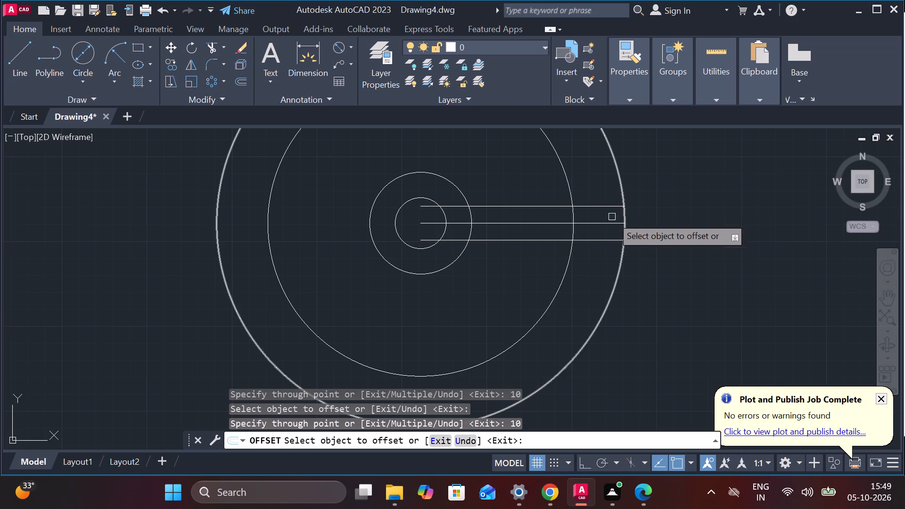
# Trim away the portions of the three horizontal lines that lie inside the two hub circles, starting them at the larger hub circle.
pyautogui.scroll(2, 505, 218)
pyautogui.moveTo(336, 161); pyautogui.dragTo(377, 246)
pyautogui.press('Escape')
pyautogui.press('`')
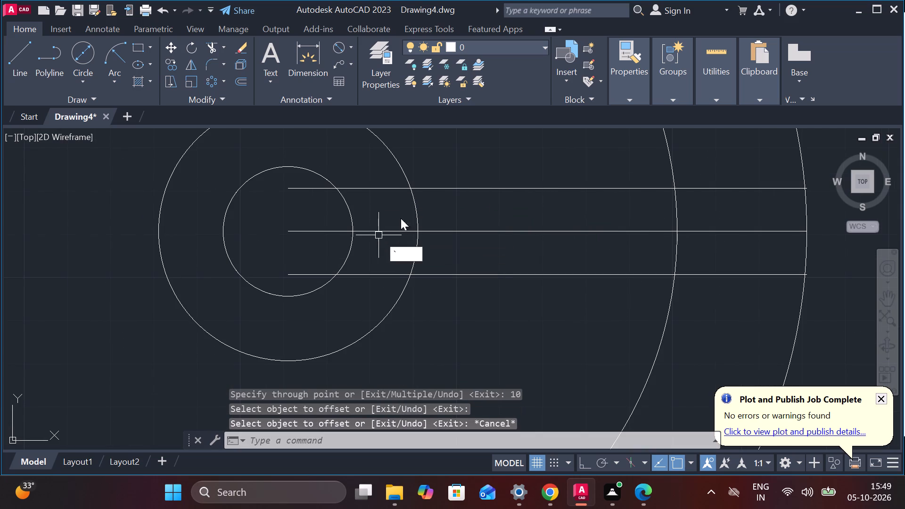
pyautogui.press('Escape')
pyautogui.press('Escape')
pyautogui.write('TR')
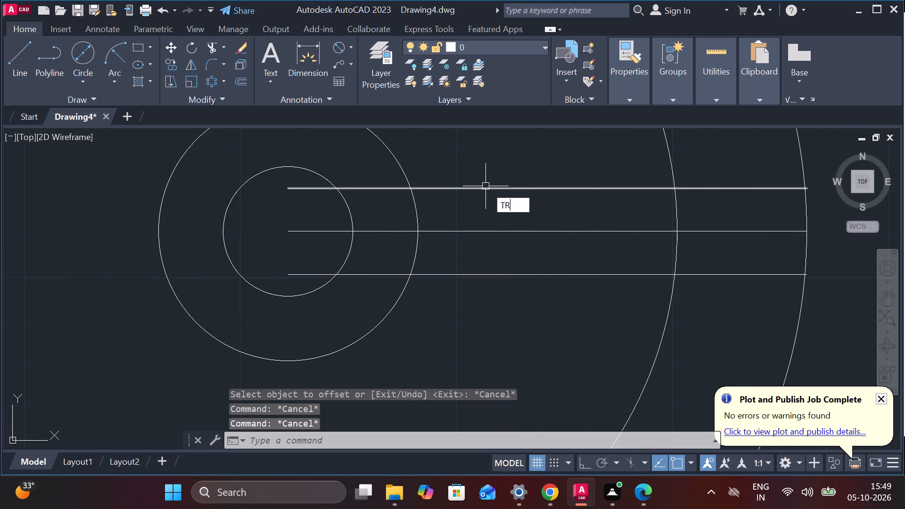
pyautogui.press('Return')
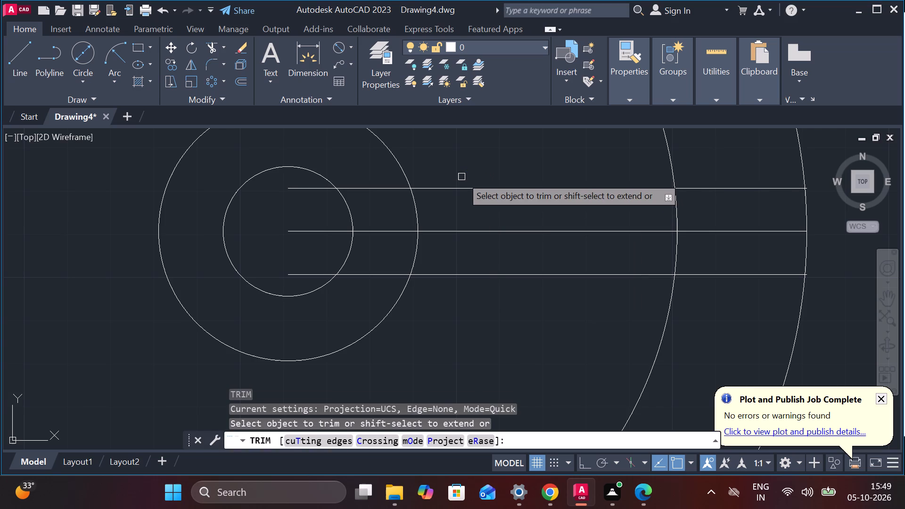
pyautogui.moveTo(362, 160); pyautogui.dragTo(387, 220)
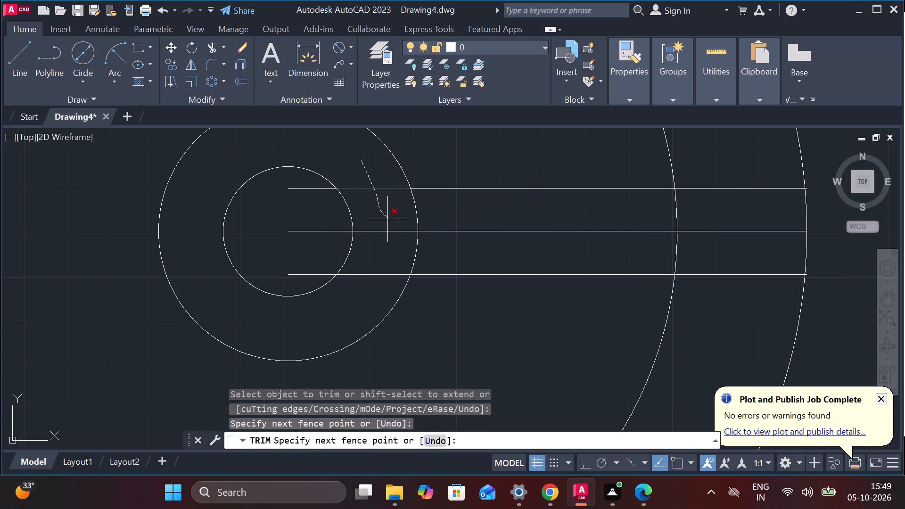
pyautogui.moveTo(387, 220); pyautogui.dragTo(372, 307)
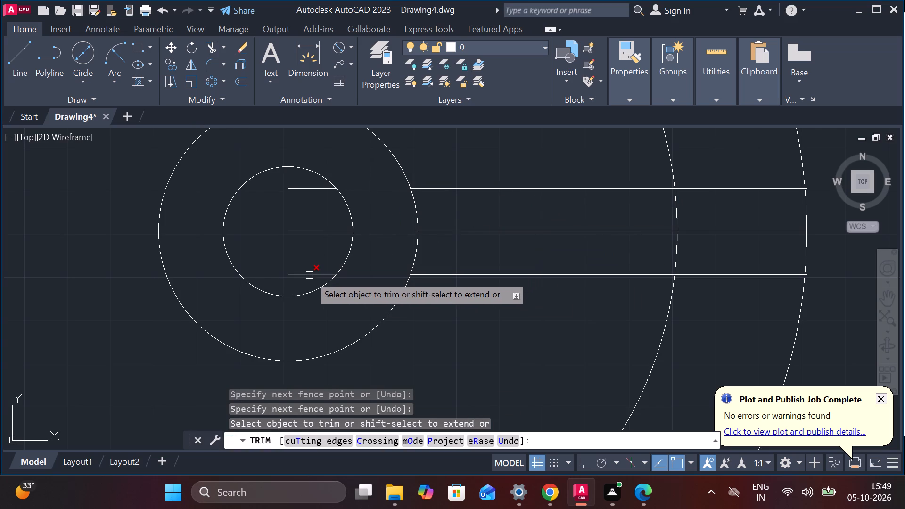
pyautogui.click(309, 275)
pyautogui.click(319, 234)
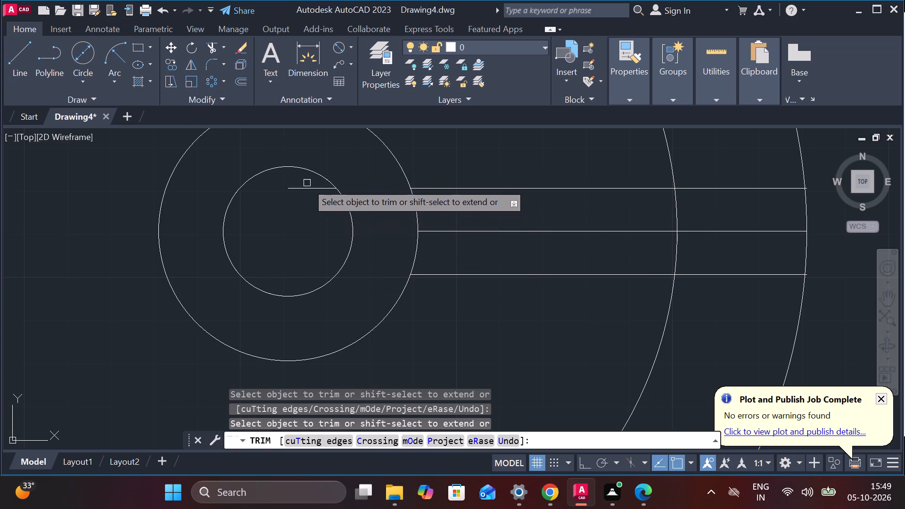
pyautogui.click(307, 183)
pyautogui.click(314, 203)
# Trim the three horizontal lines between the radius 90 circle and the outermost circle.
pyautogui.scroll(-2, 424, 176)
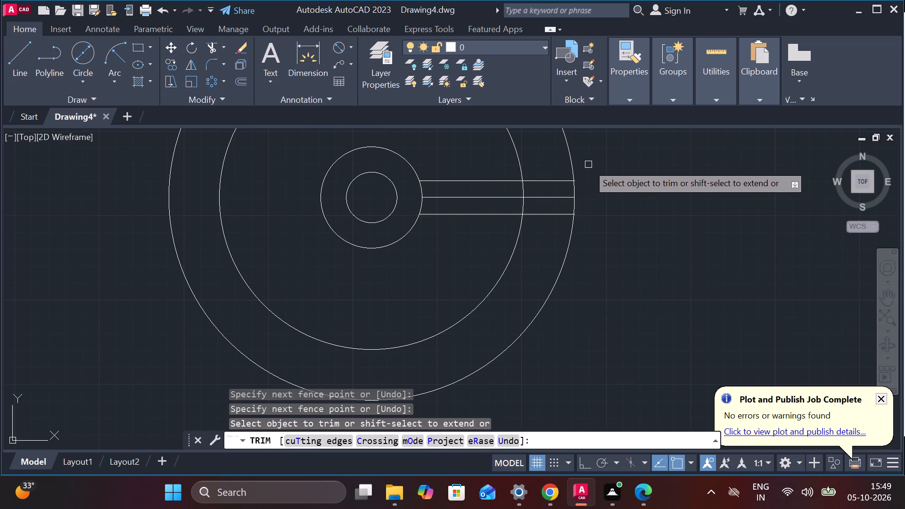
pyautogui.moveTo(549, 153); pyautogui.dragTo(540, 269)
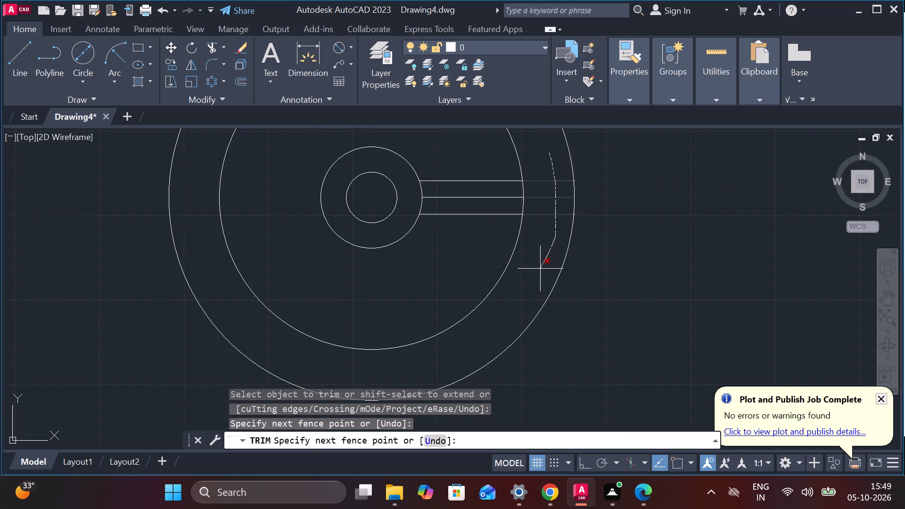
pyautogui.moveTo(540, 269); pyautogui.dragTo(540, 269)
pyautogui.press('Escape')
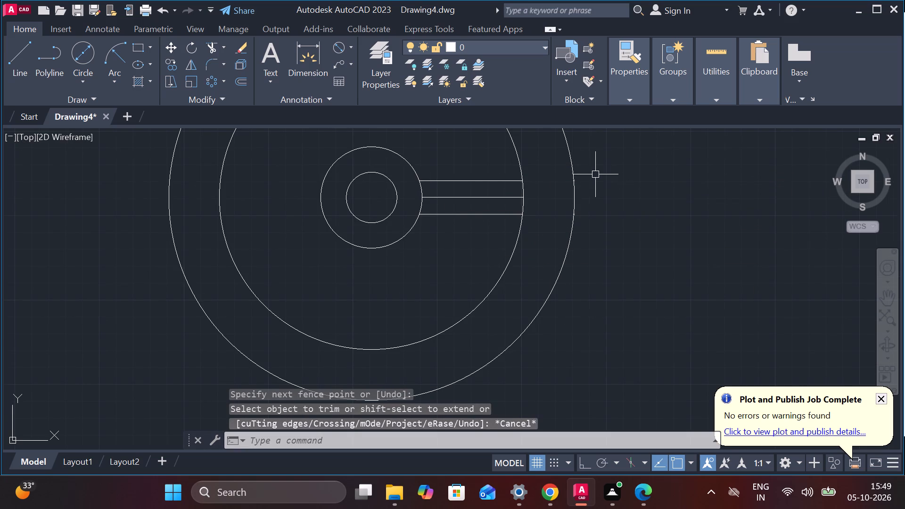
# Erase the two tiny leftover line stubs at the outermost circle, in line with the upper and lower spoke lines.
pyautogui.scroll(4, 596, 175)
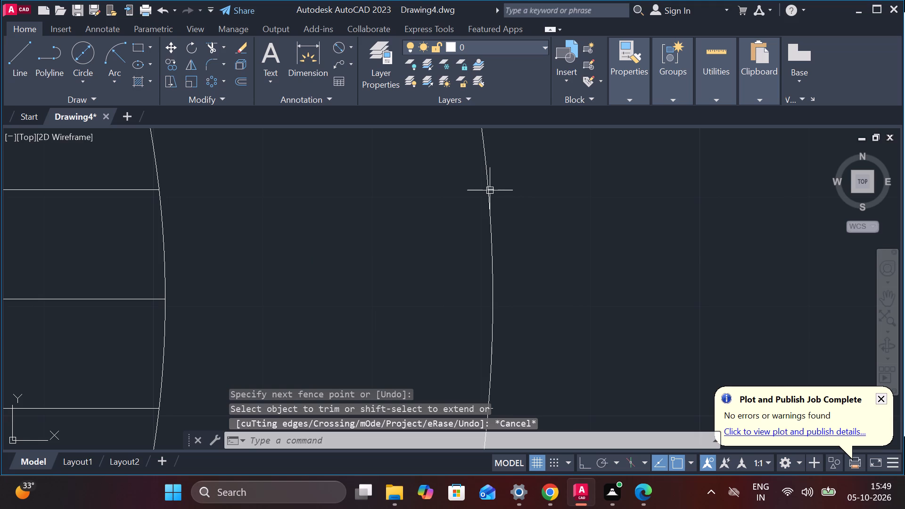
pyautogui.click(490, 190)
pyautogui.scroll(-4, 504, 236)
pyautogui.scroll(4, 496, 296)
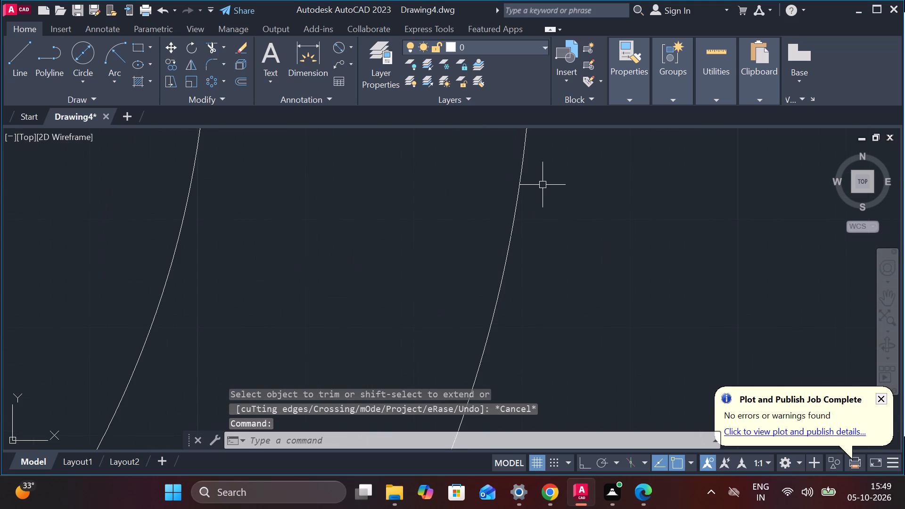
pyautogui.scroll(-1, 548, 203)
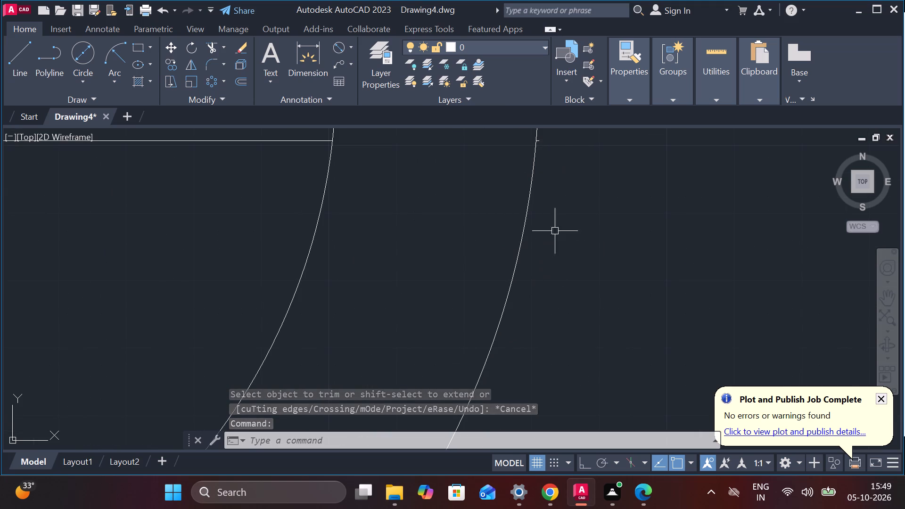
pyautogui.moveTo(571, 191); pyautogui.dragTo(548, 369, button='middle')
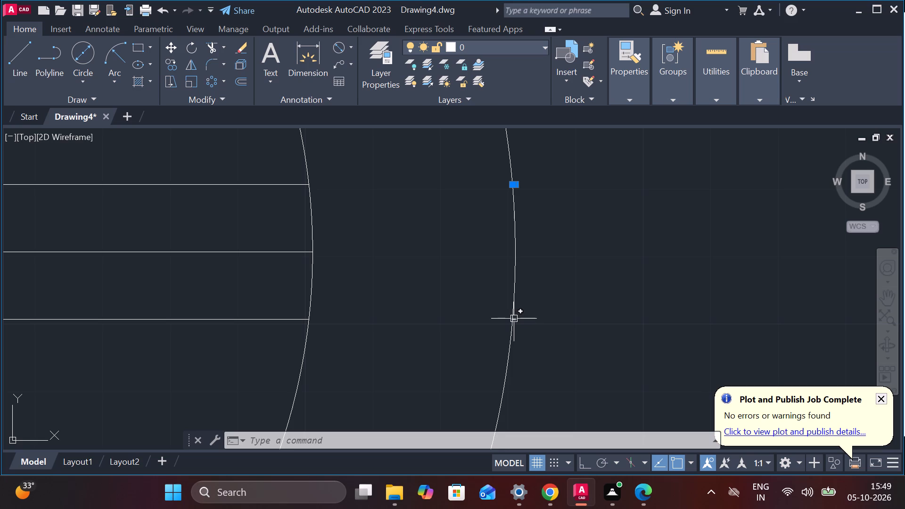
pyautogui.click(514, 319)
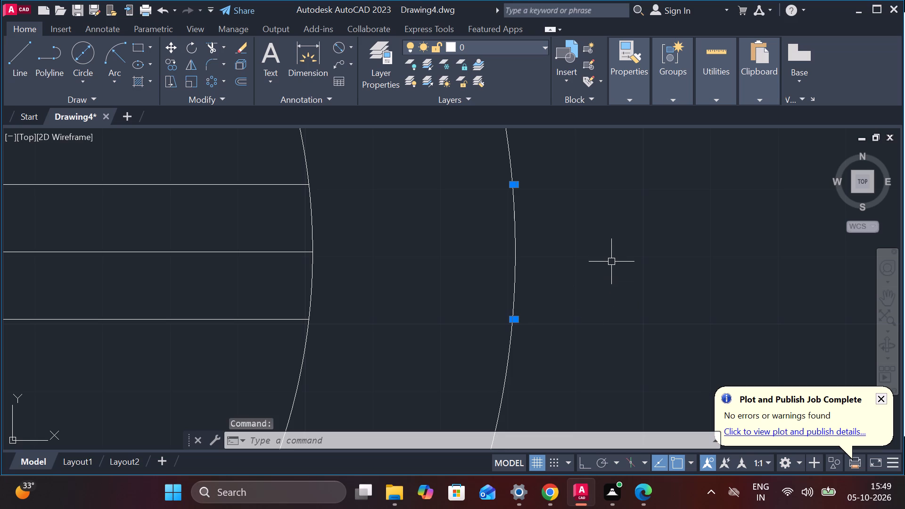
pyautogui.press('e')
pyautogui.press('Return')
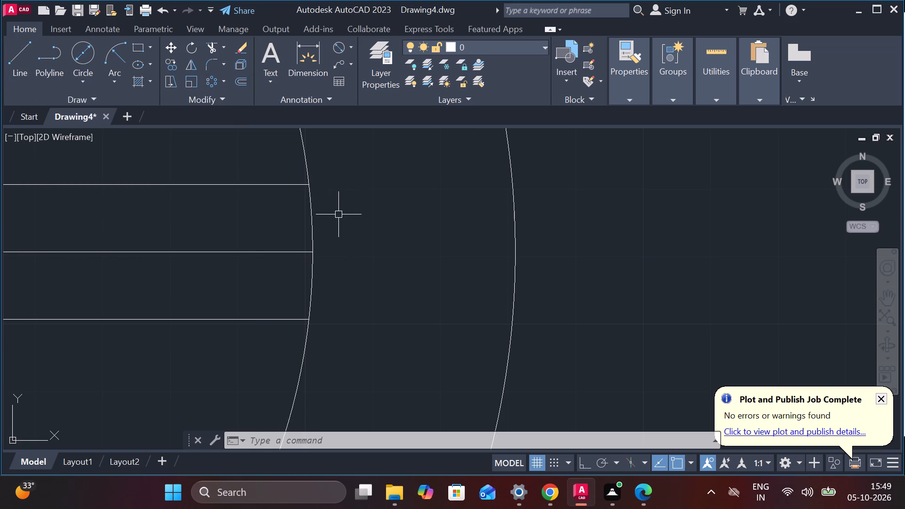
pyautogui.press('Escape')
# Draw a circle with a radius of 105 from the common centre.
pyautogui.scroll(-2, 330, 244)
pyautogui.press('c')
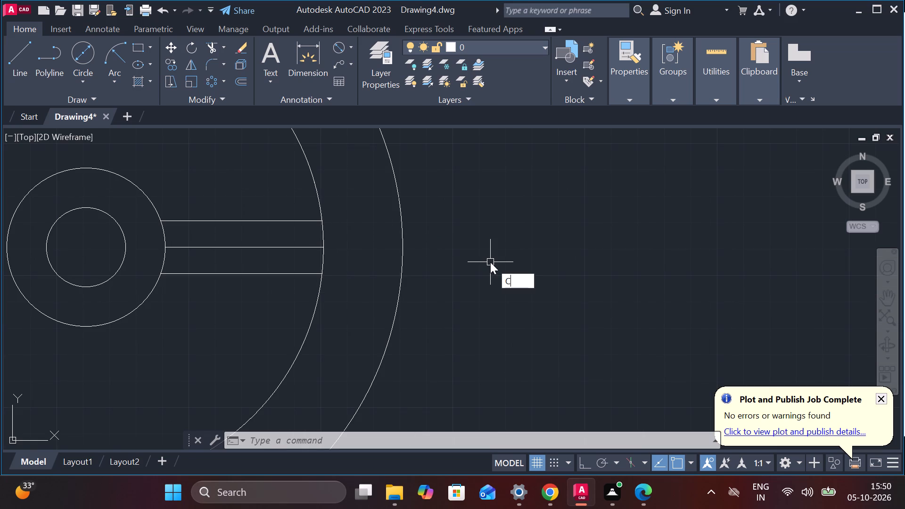
pyautogui.press('Return')
pyautogui.scroll(-4, 467, 262)
pyautogui.scroll(3, 418, 256)
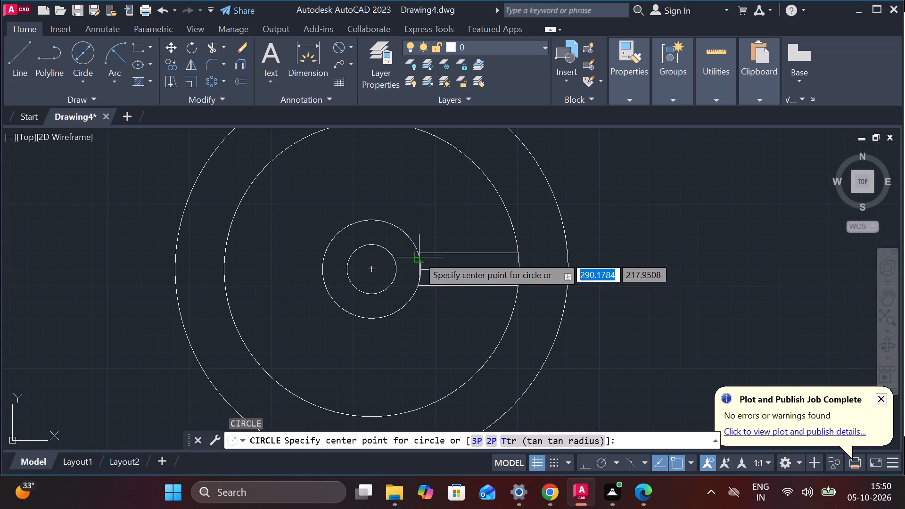
pyautogui.click(374, 269)
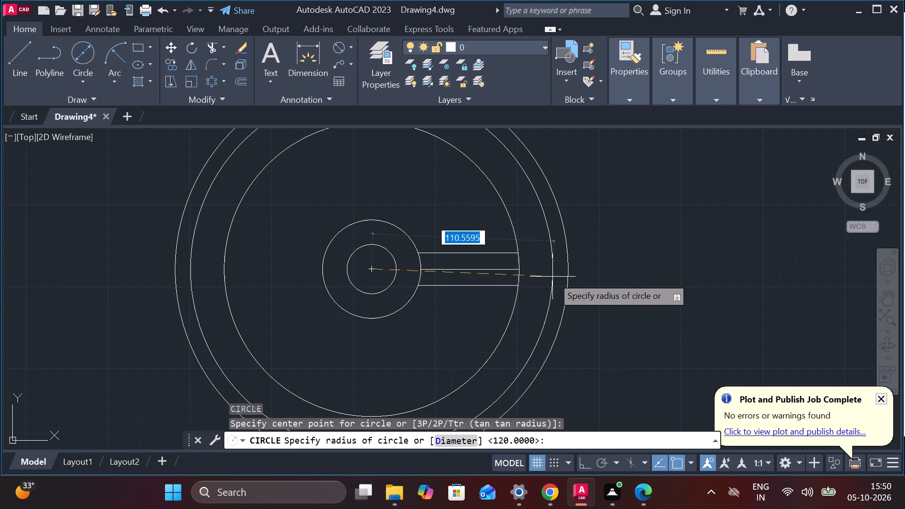
pyautogui.press('1')
pyautogui.press('0')
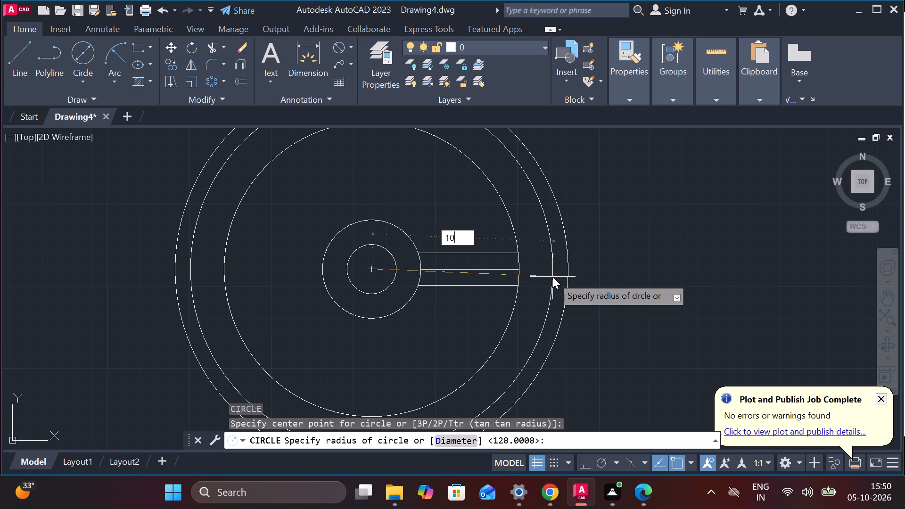
pyautogui.press('5')
pyautogui.press('Return')
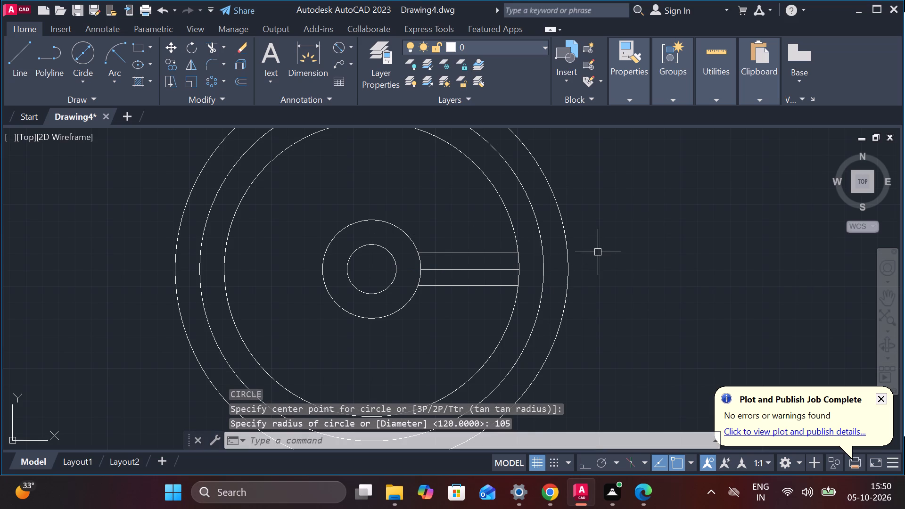
pyautogui.press('Escape')
# Lengthen the middle horizontal line by 30 so that it reaches the outermost circle.
pyautogui.scroll(1, 540, 271)
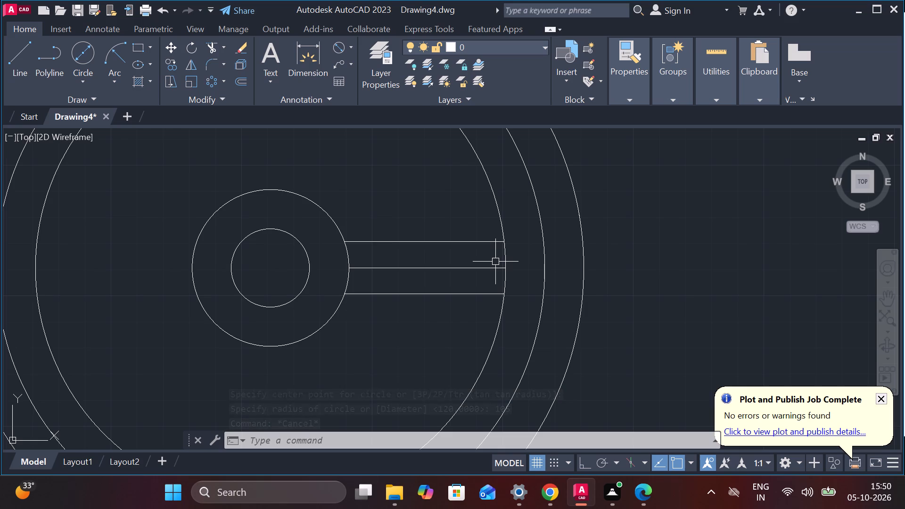
pyautogui.click(481, 271)
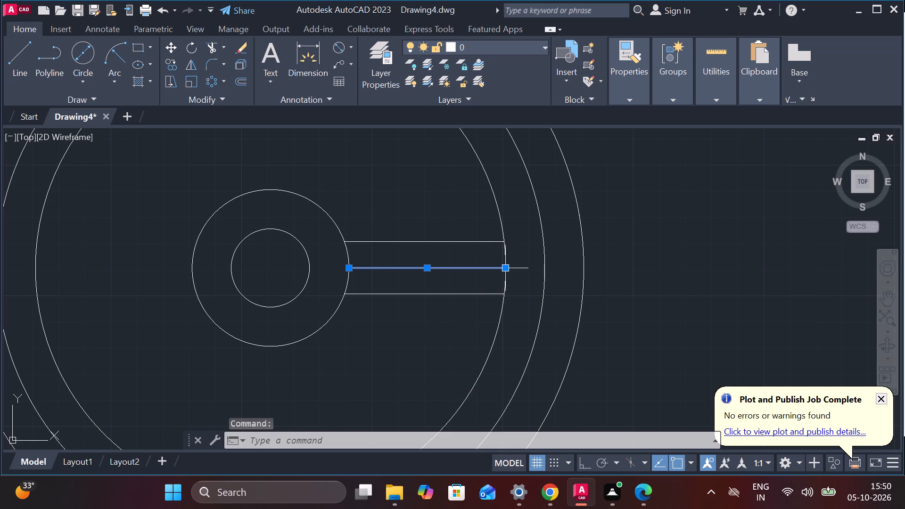
pyautogui.click(565, 301)
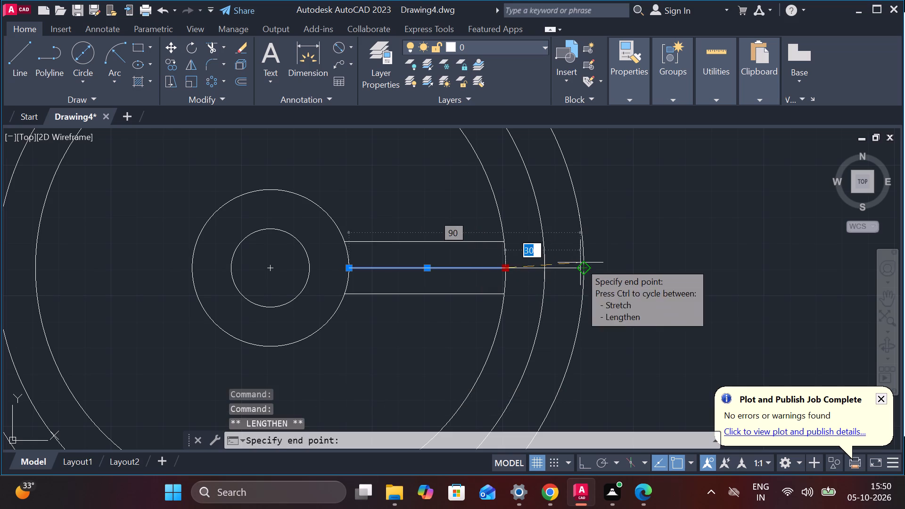
pyautogui.click(584, 267)
pyautogui.press('Escape')
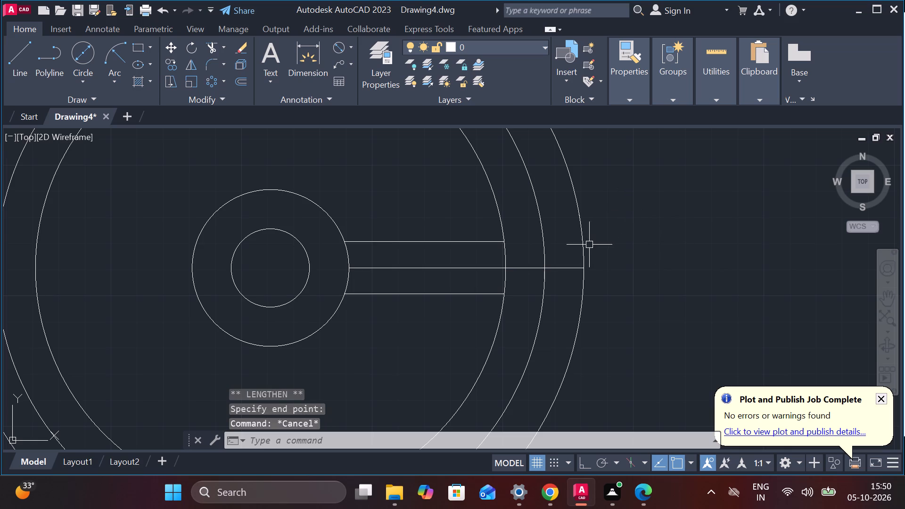
# Offset the lengthened middle line by 5 once above and once below it, keeping the original line.
pyautogui.click(573, 270)
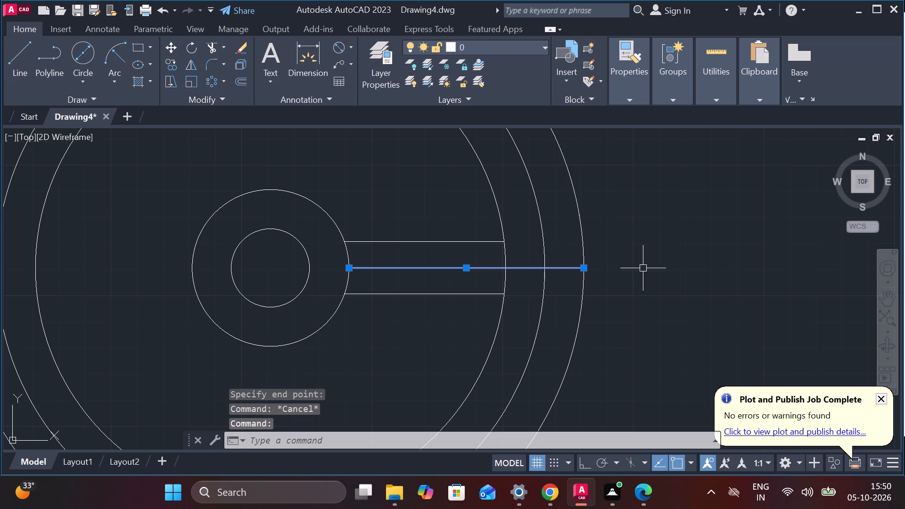
pyautogui.press('o')
pyautogui.press('Return')
pyautogui.press('Return')
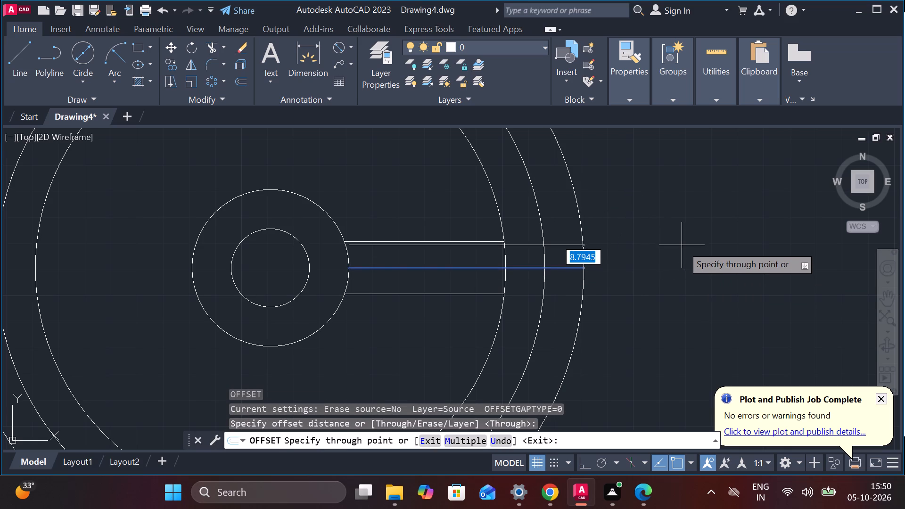
pyautogui.scroll(1, 677, 256)
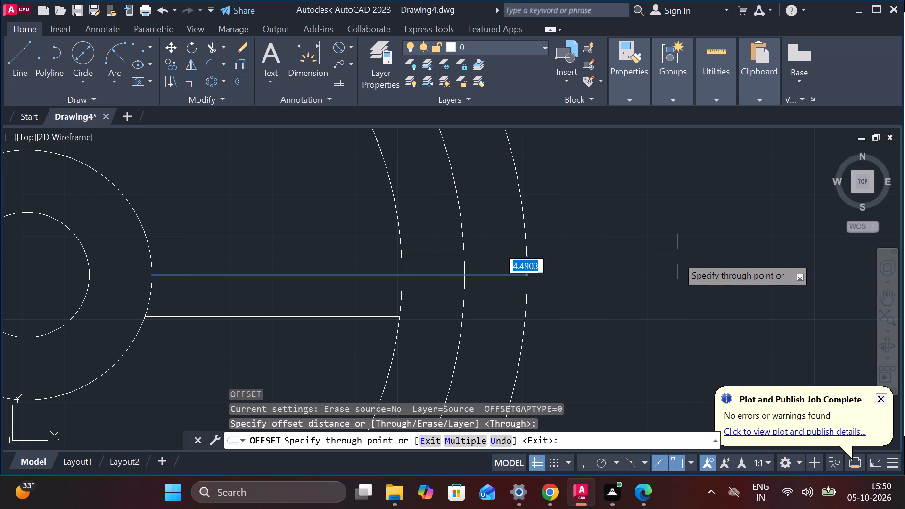
pyautogui.press('5')
pyautogui.press('Return')
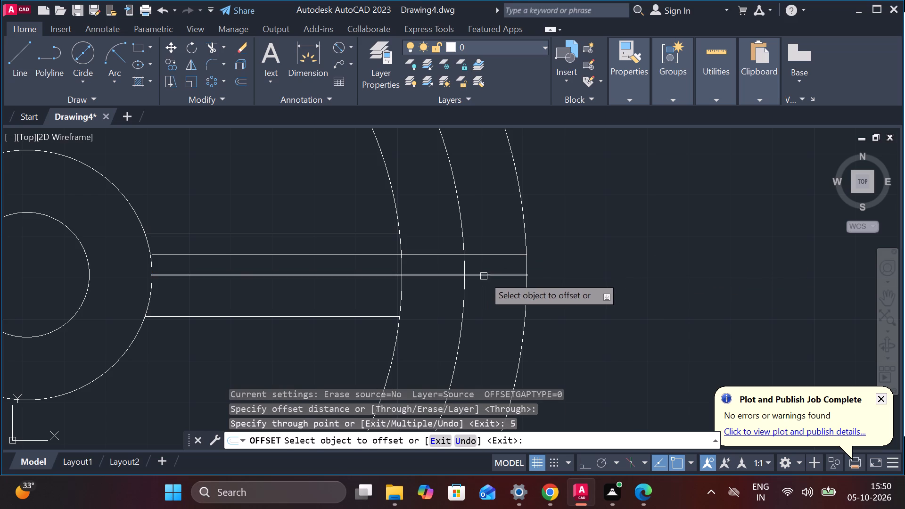
pyautogui.click(484, 276)
pyautogui.press('5')
pyautogui.press('Return')
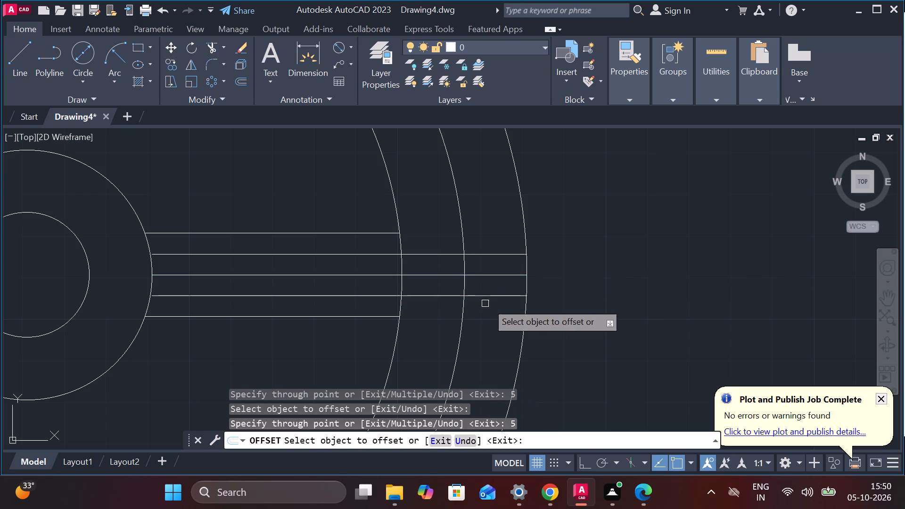
pyautogui.press('Escape')
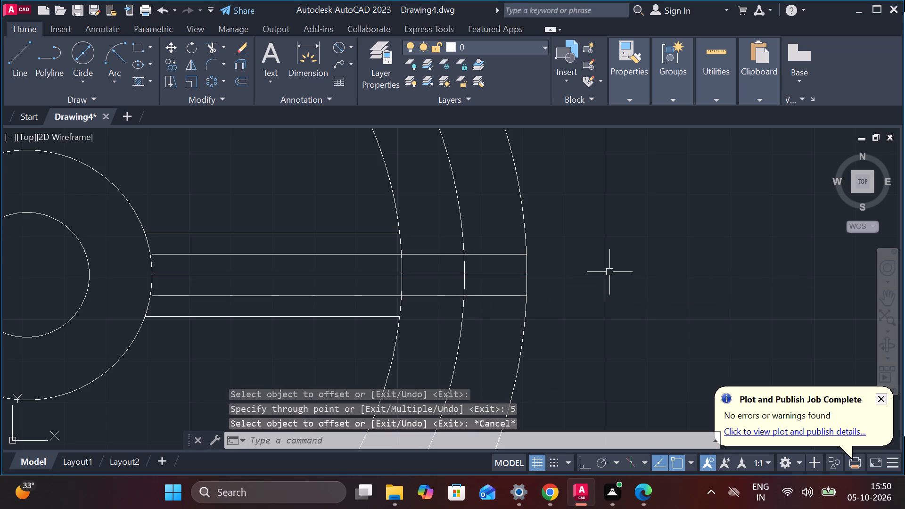
# Trim the middle line and both 5-unit offset lines back so that they remain only between the two outermost circles, keeping the spoke's centre line.
pyautogui.write('TR')
pyautogui.press('Return')
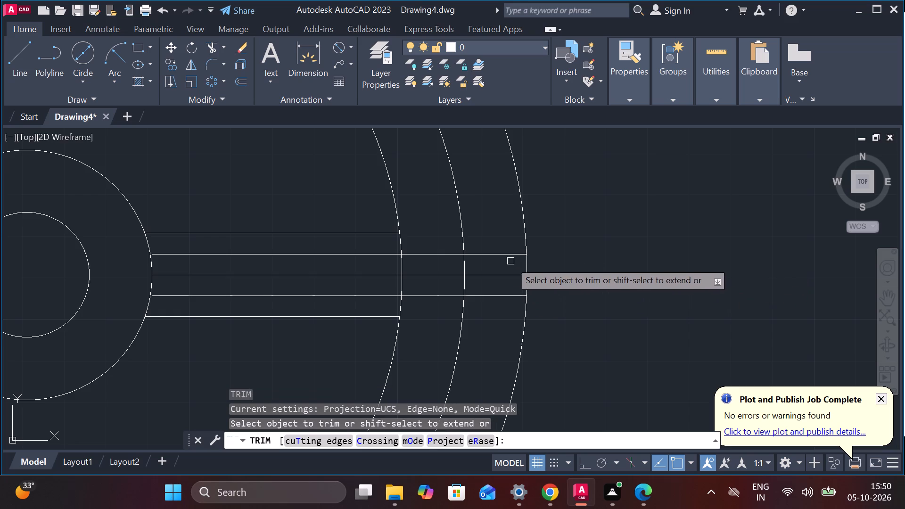
pyautogui.scroll(-3, 492, 247)
pyautogui.scroll(2, 474, 247)
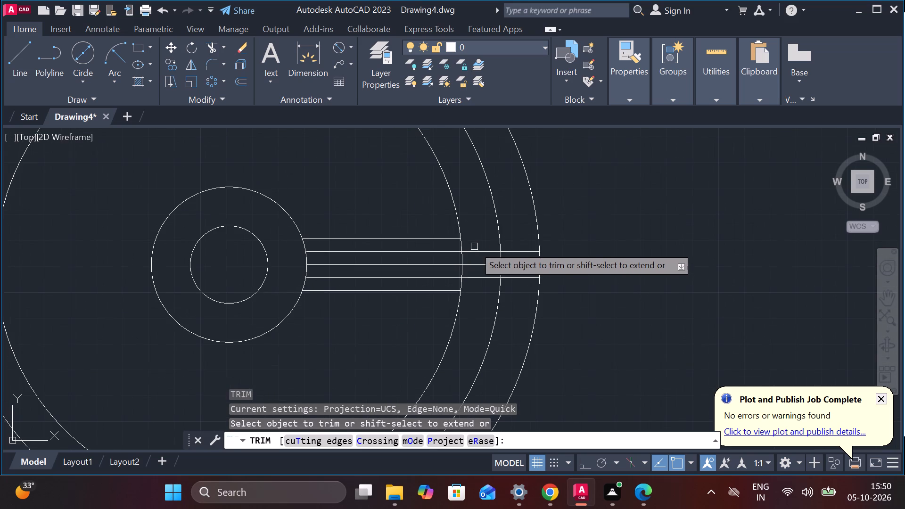
pyautogui.moveTo(474, 216); pyautogui.dragTo(481, 245)
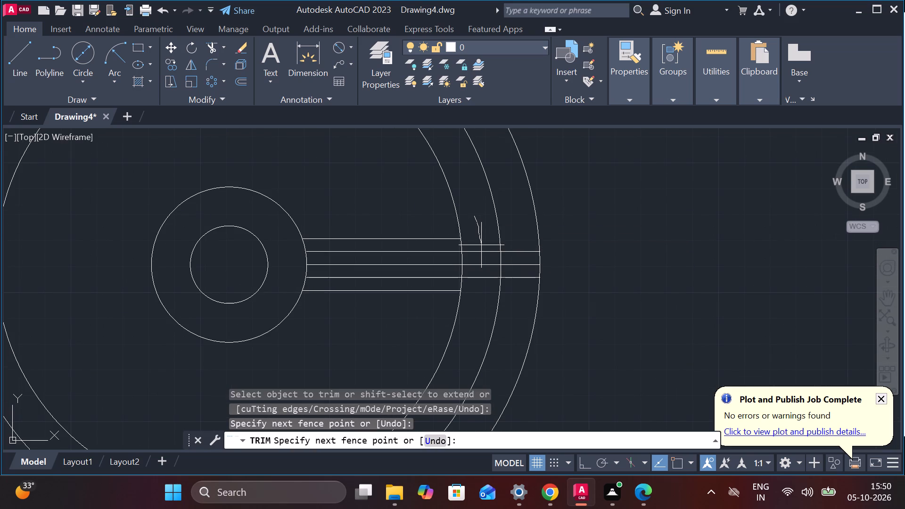
pyautogui.moveTo(481, 245); pyautogui.dragTo(485, 306)
pyautogui.scroll(1, 485, 292)
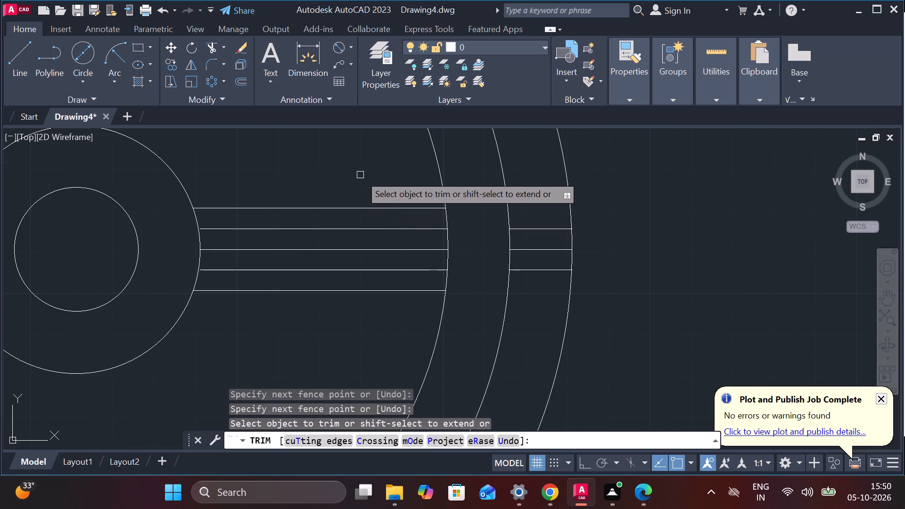
pyautogui.click(331, 230)
pyautogui.click(351, 271)
pyautogui.scroll(-3, 448, 218)
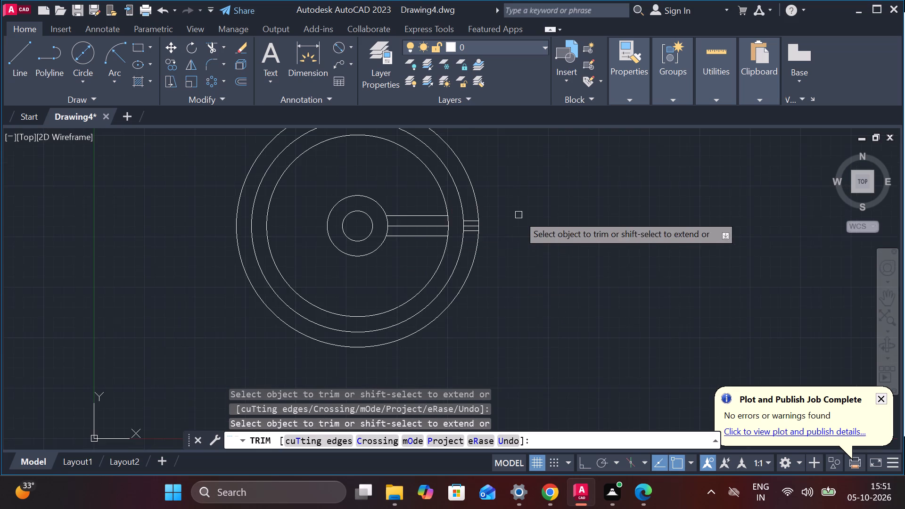
pyautogui.scroll(3, 517, 214)
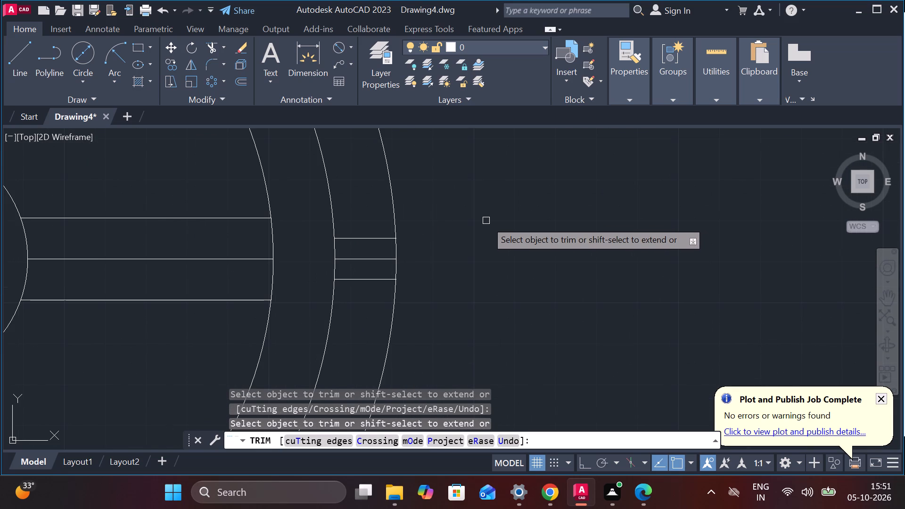
pyautogui.press('Escape')
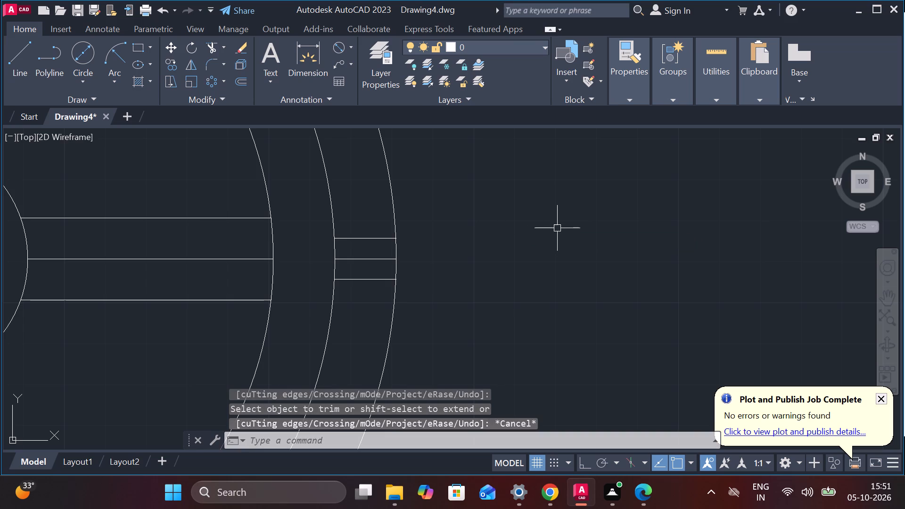
# Draw a line about 39 long, angled 15° upward, from the upper rim line's inner end out past the outermost circle.
pyautogui.press('l')
pyautogui.press('Return')
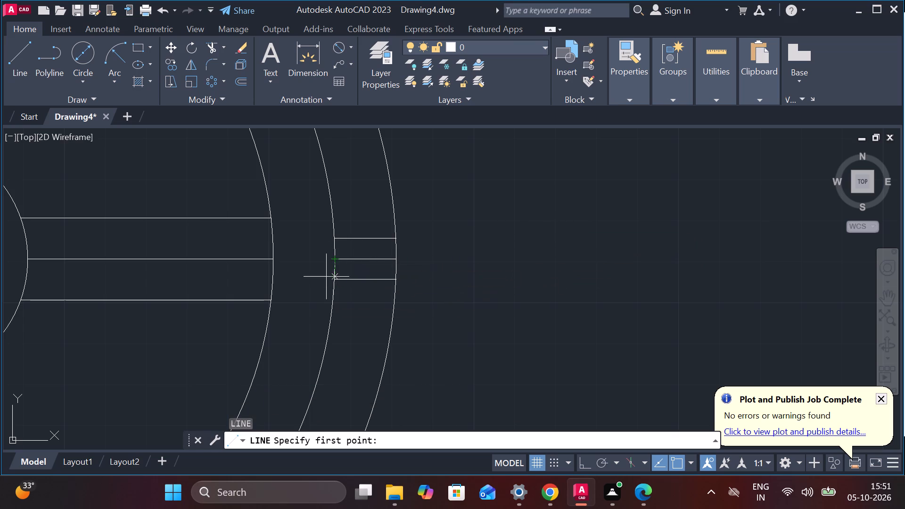
pyautogui.click(334, 240)
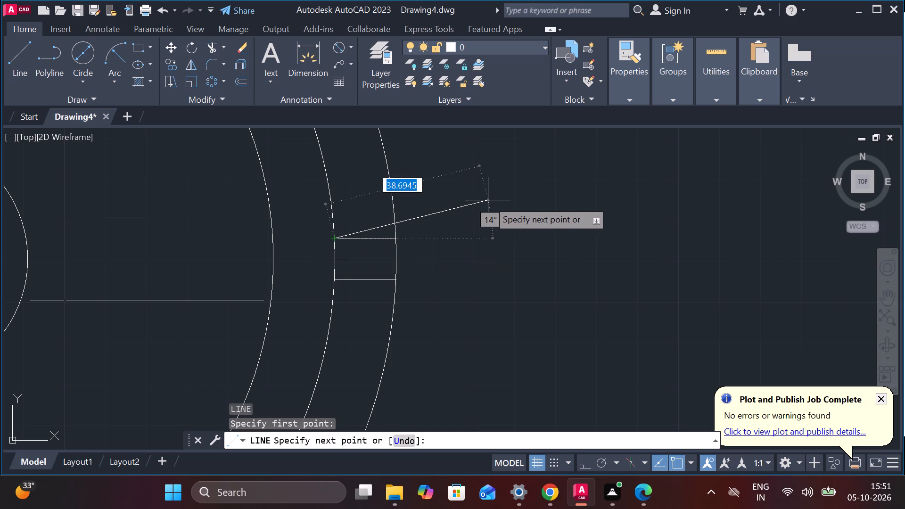
pyautogui.press('Tab')
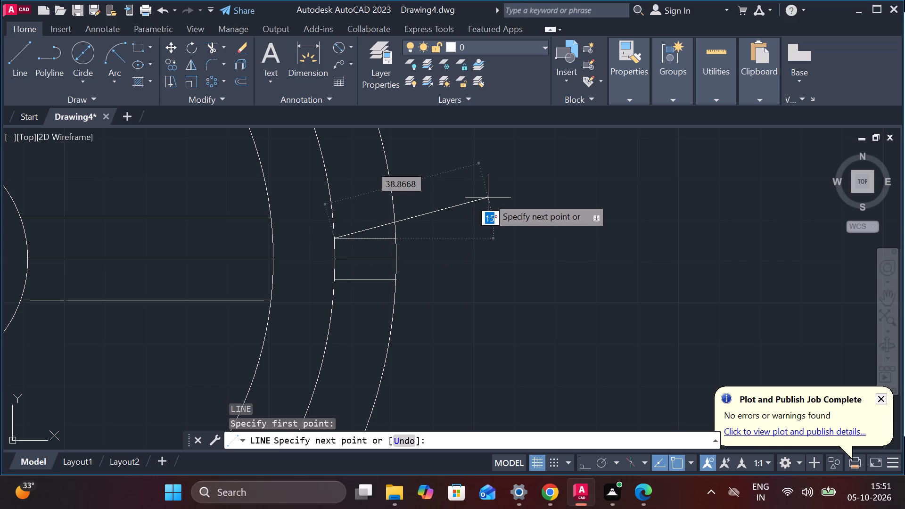
pyautogui.write('15')
pyautogui.press('Return')
pyautogui.press('Escape')
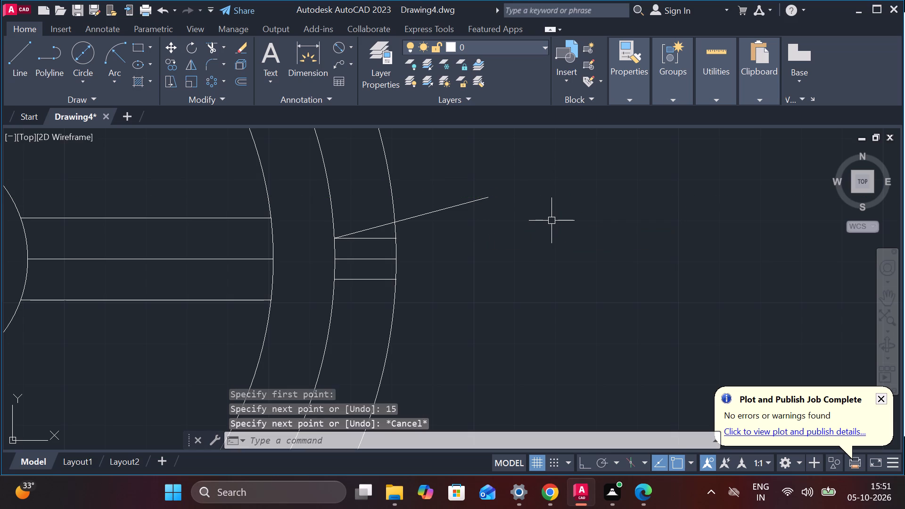
# Draw a line about 36 long, angled 15° downward, from the lower rim line's inner end out past the outermost circle.
pyautogui.press('space')
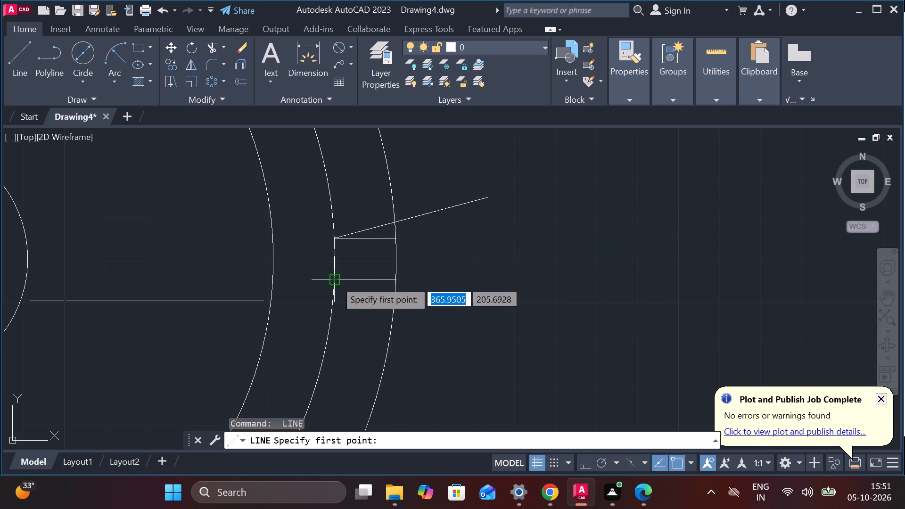
pyautogui.click(335, 280)
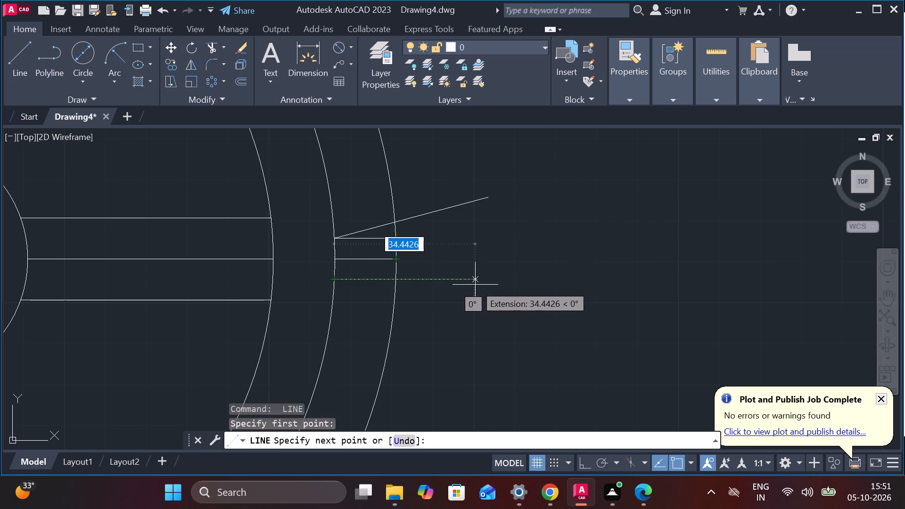
pyautogui.press('Tab')
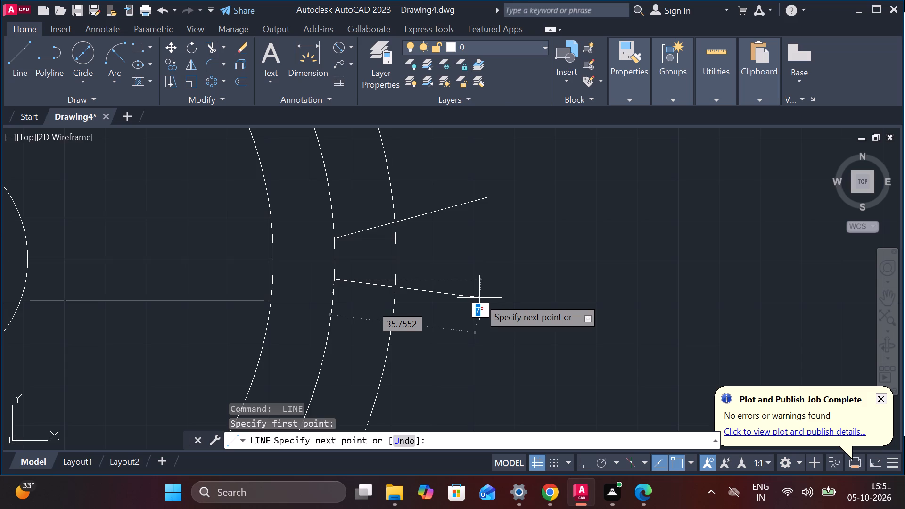
pyautogui.write('15')
pyautogui.press('Return')
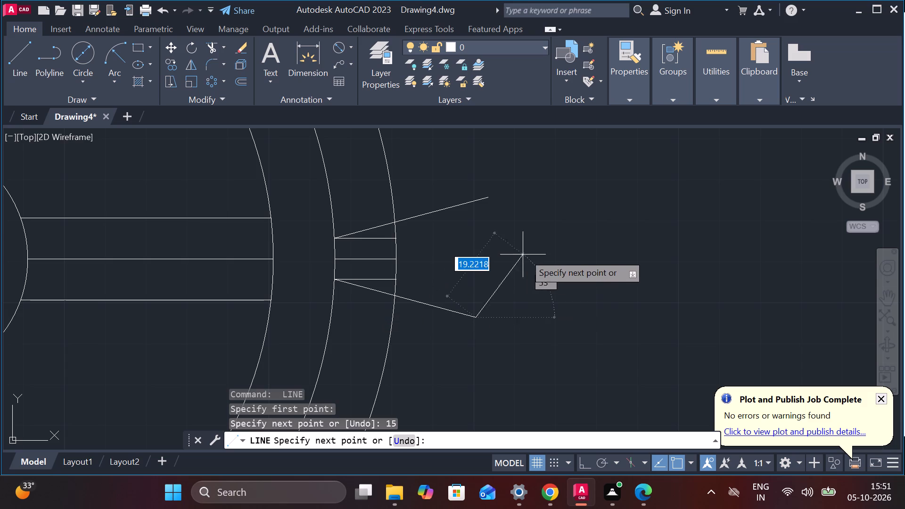
pyautogui.press('Escape')
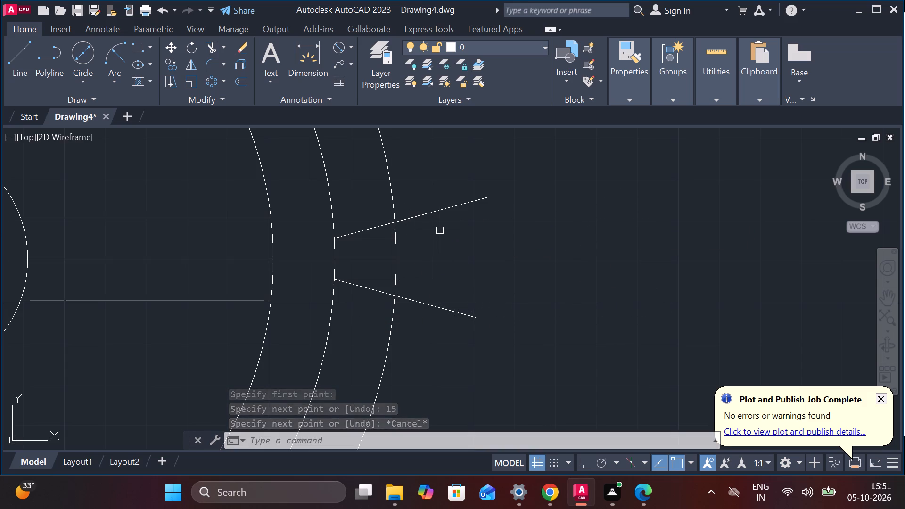
# Trim the parts of both slanted lines that extend beyond the outermost circle.
pyautogui.write('TR')
pyautogui.press('Return')
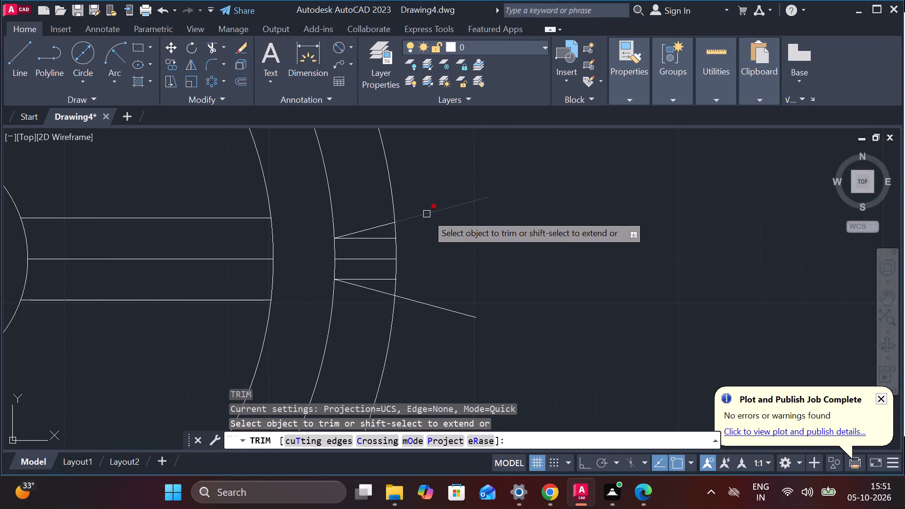
pyautogui.click(427, 214)
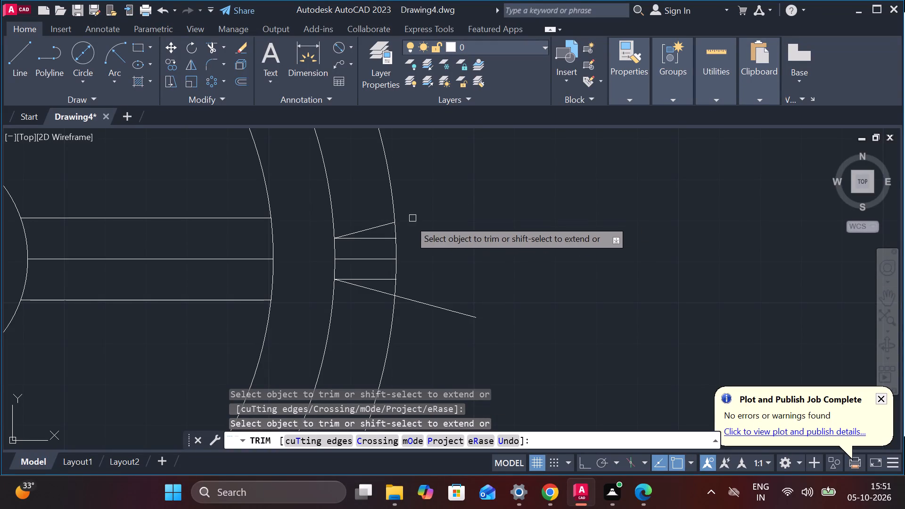
pyautogui.click(414, 299)
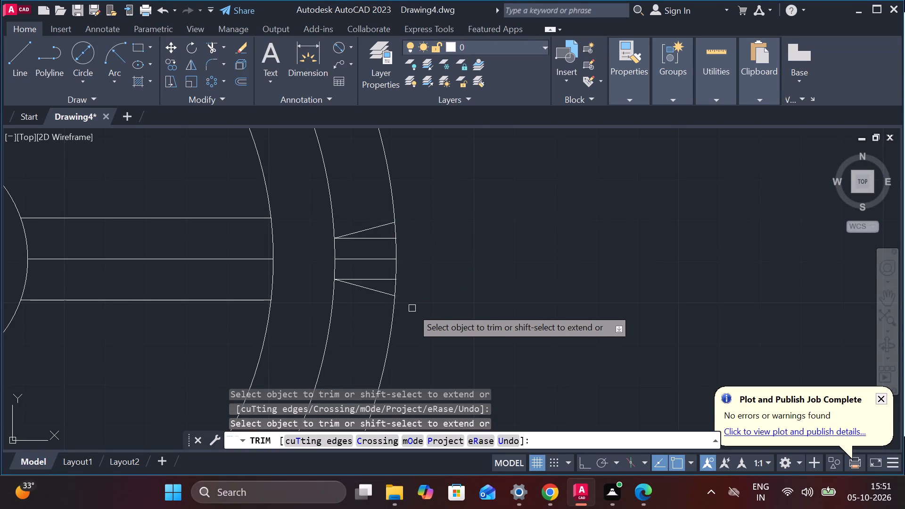
# Trim the second-largest circle down to the short arc joining the slanted lines, and remove the upper and lower horizontal lines between them.
pyautogui.scroll(-1, 412, 308)
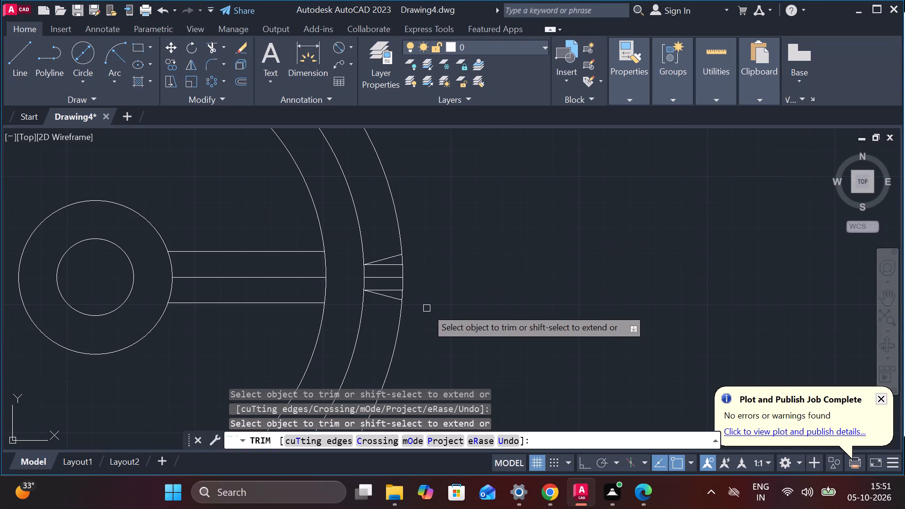
pyautogui.scroll(1, 377, 321)
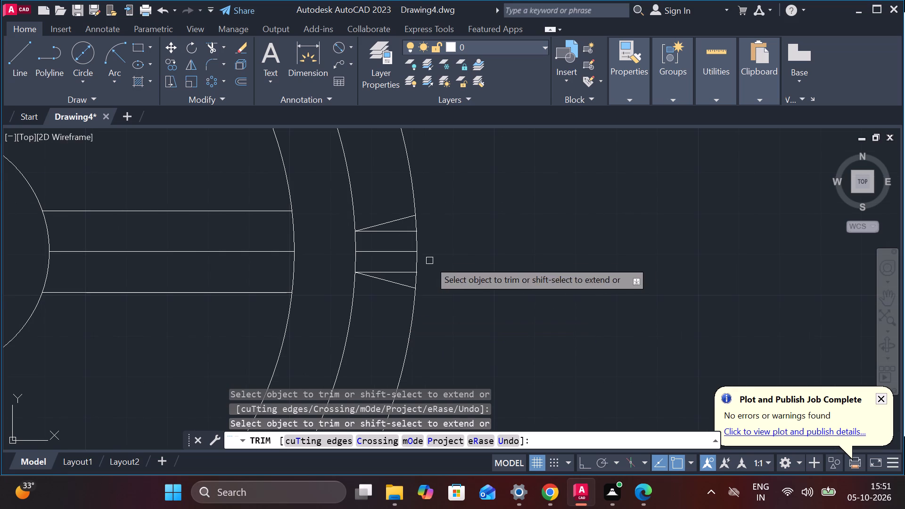
pyautogui.click(354, 202)
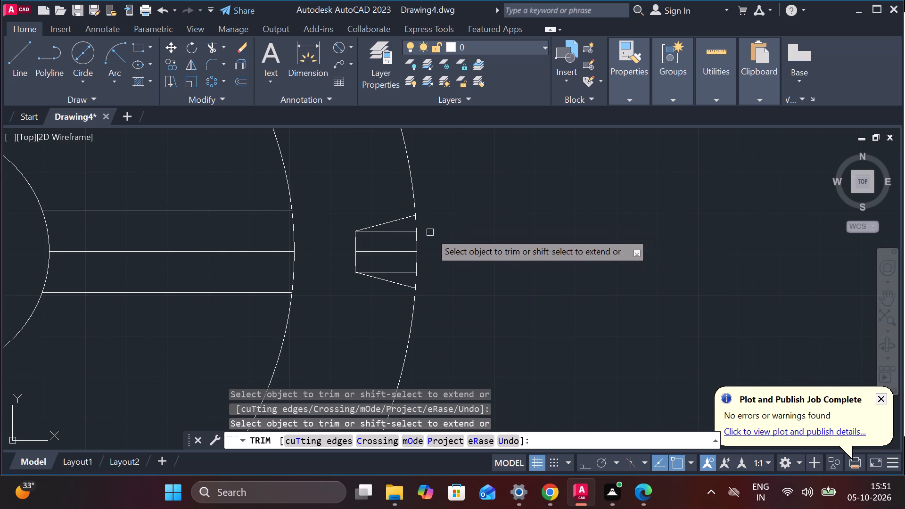
pyautogui.scroll(2, 430, 227)
pyautogui.click(360, 240)
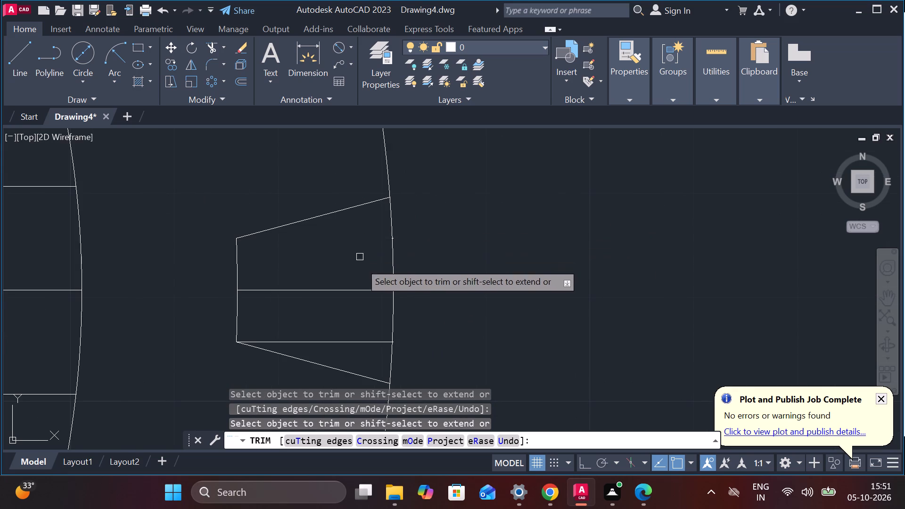
pyautogui.click(351, 341)
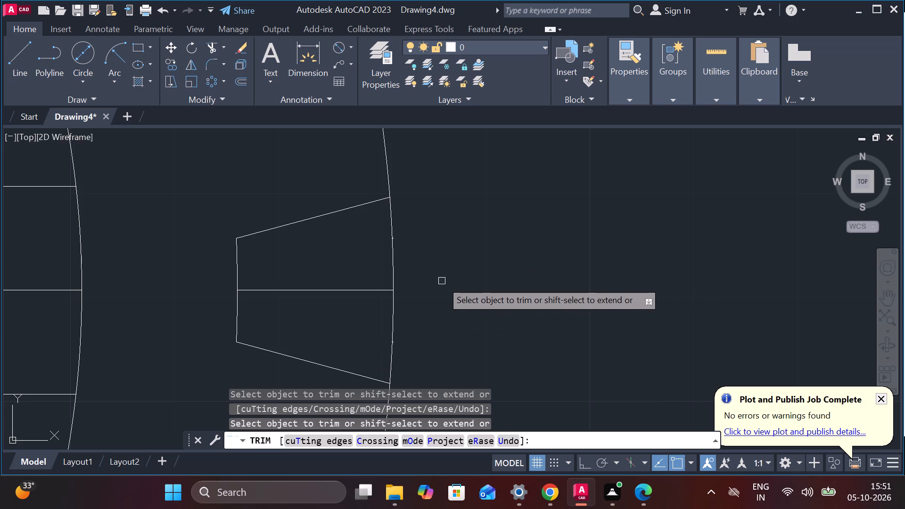
# Trim the outermost circle between the slanted lines to open the notch, and remove the tiny line stubs left at its opening.
pyautogui.moveTo(446, 253); pyautogui.dragTo(354, 255)
pyautogui.click(354, 255)
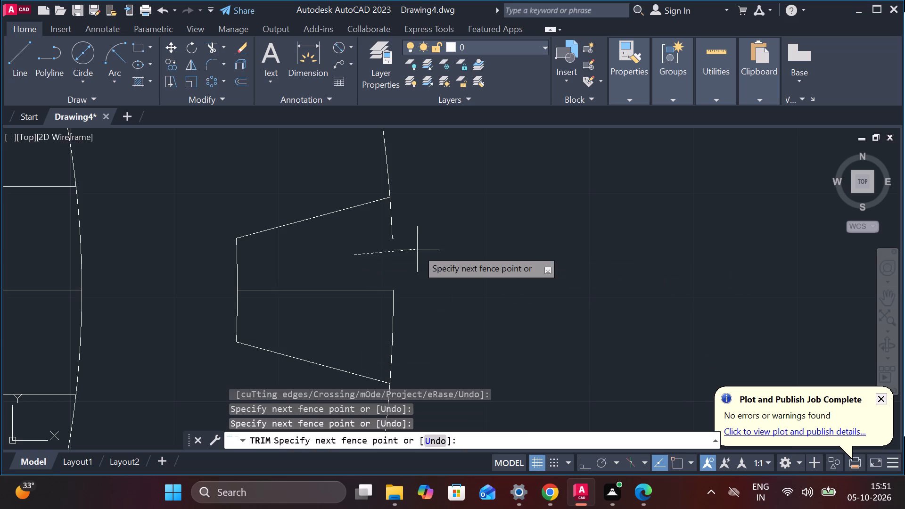
pyautogui.click(400, 218)
pyautogui.click(395, 326)
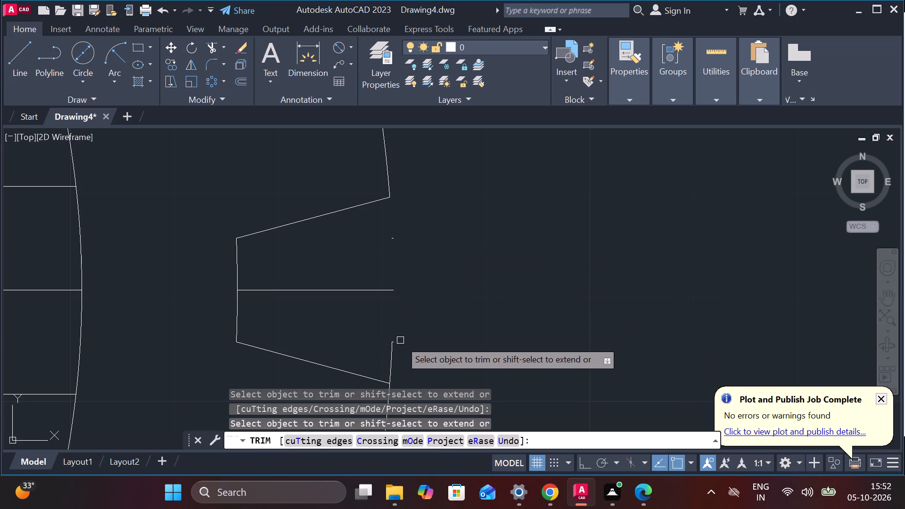
pyautogui.click(392, 347)
pyautogui.click(391, 342)
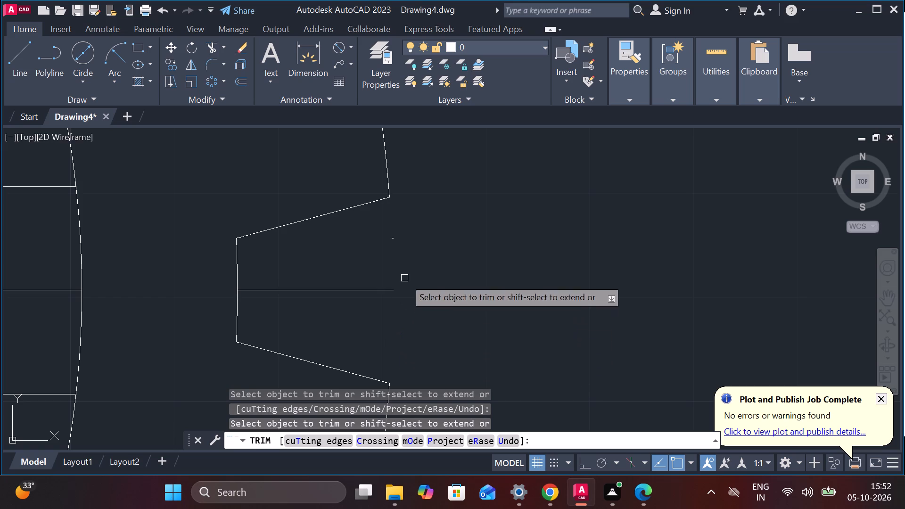
pyautogui.click(394, 240)
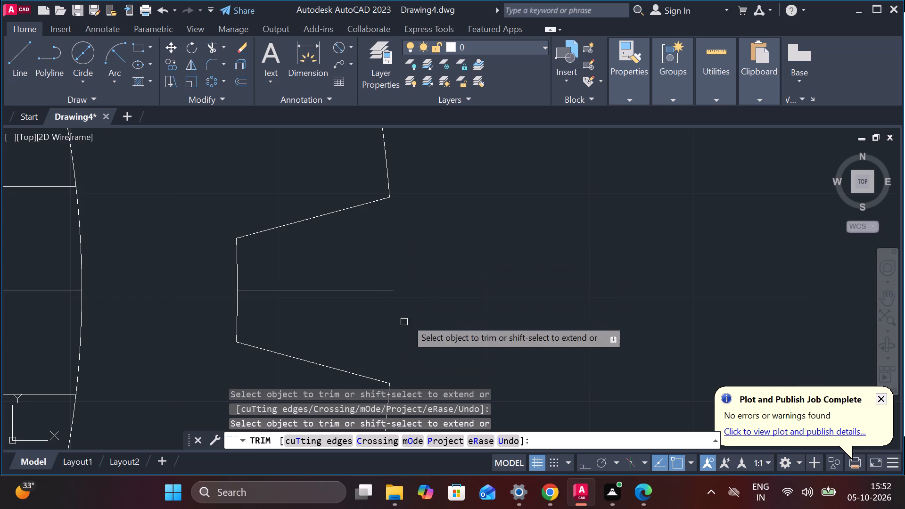
# Remove the remaining horizontal centre line inside the rim notch.
pyautogui.scroll(-2, 407, 316)
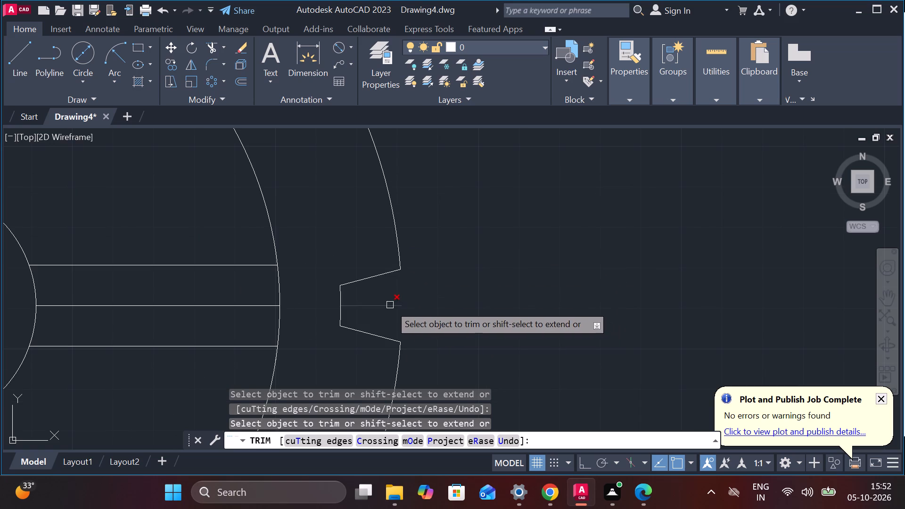
pyautogui.click(390, 305)
pyautogui.scroll(-1, 450, 312)
pyautogui.scroll(3, 425, 321)
pyautogui.scroll(1, 415, 362)
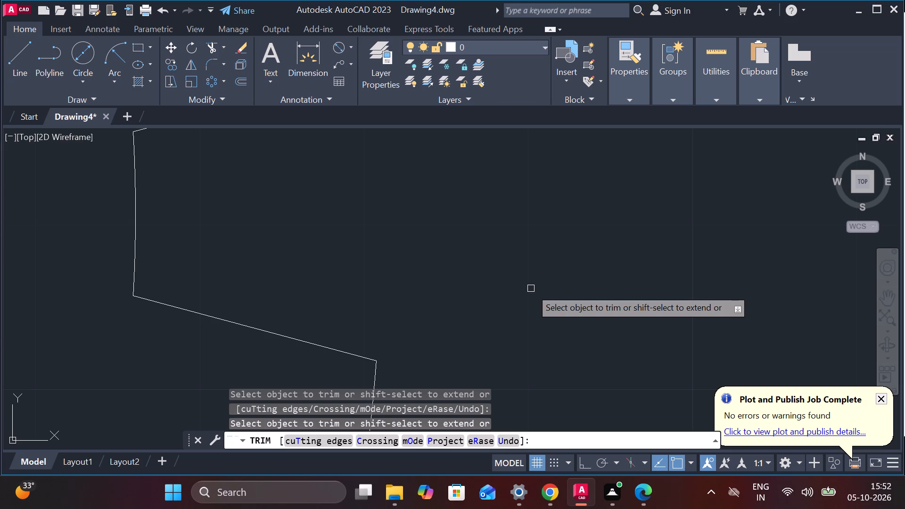
pyautogui.scroll(-2, 472, 327)
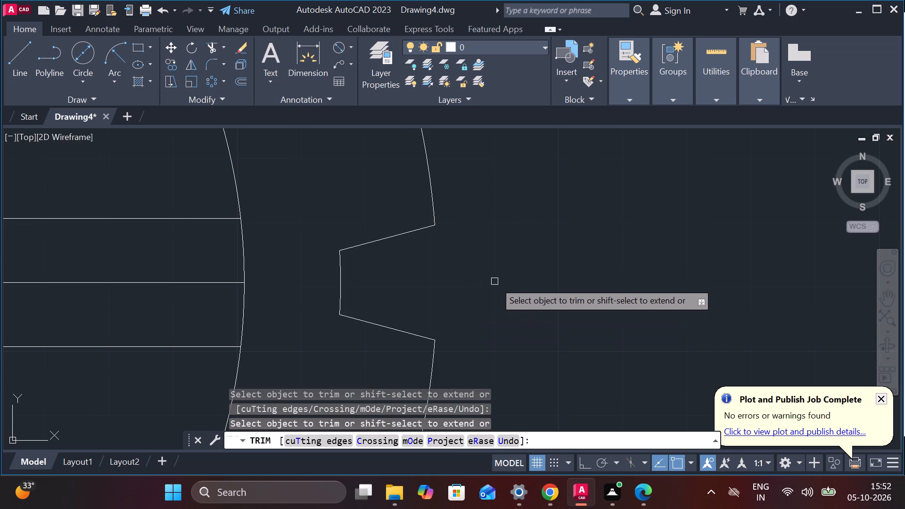
pyautogui.scroll(-3, 452, 258)
pyautogui.moveTo(480, 247); pyautogui.dragTo(515, 272, button='middle')
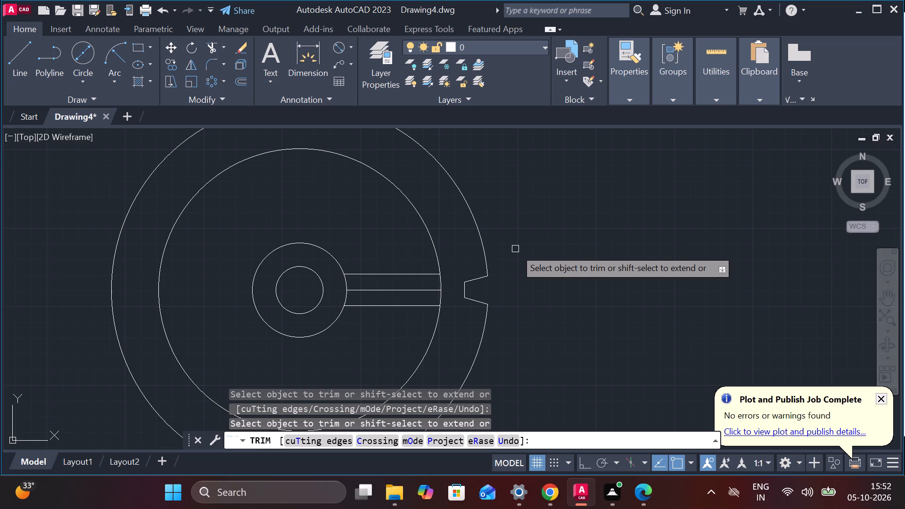
pyautogui.press('Escape')
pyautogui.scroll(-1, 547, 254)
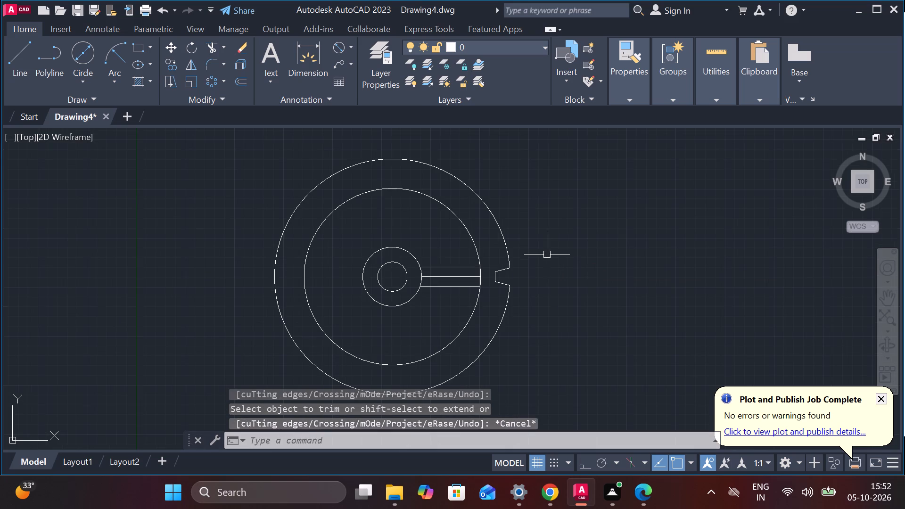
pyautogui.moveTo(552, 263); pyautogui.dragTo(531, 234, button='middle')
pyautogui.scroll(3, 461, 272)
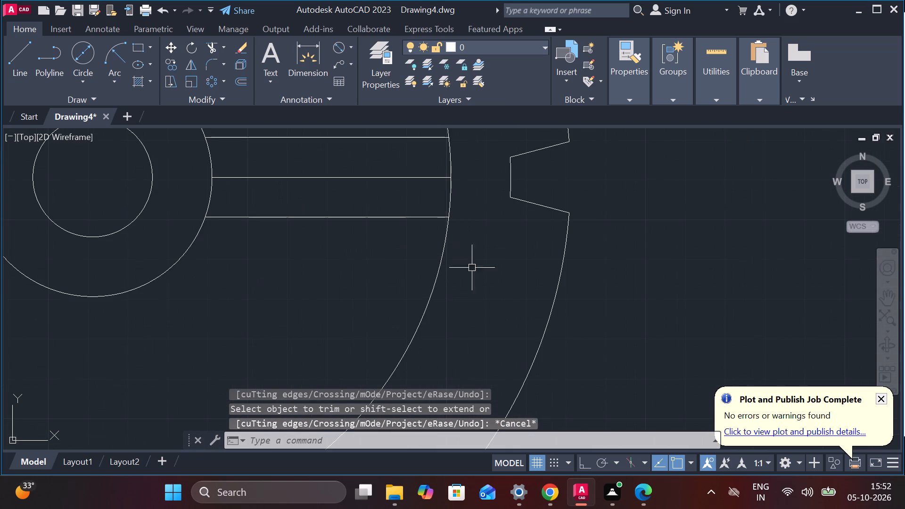
# Create a polar array of the rim notch's inner arc and two slanted sides about the circles' common centre.
pyautogui.click(493, 140)
pyautogui.click(543, 262)
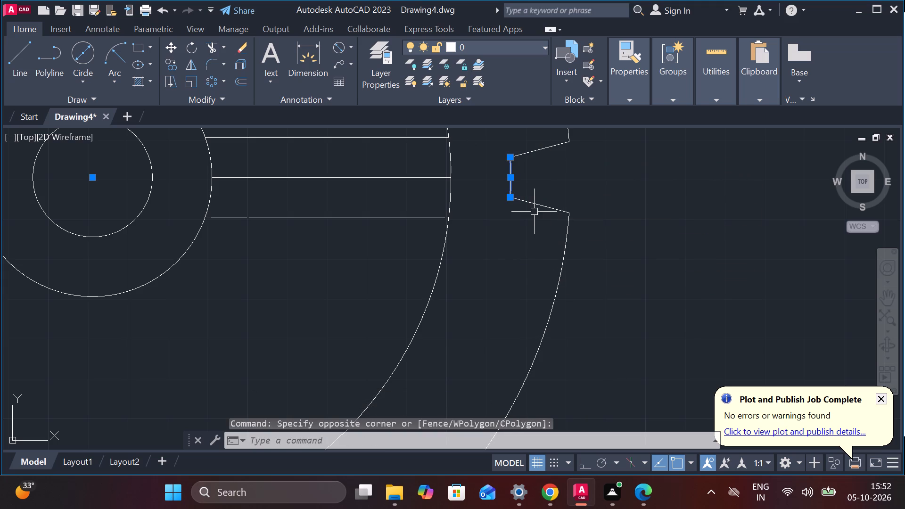
pyautogui.click(542, 202)
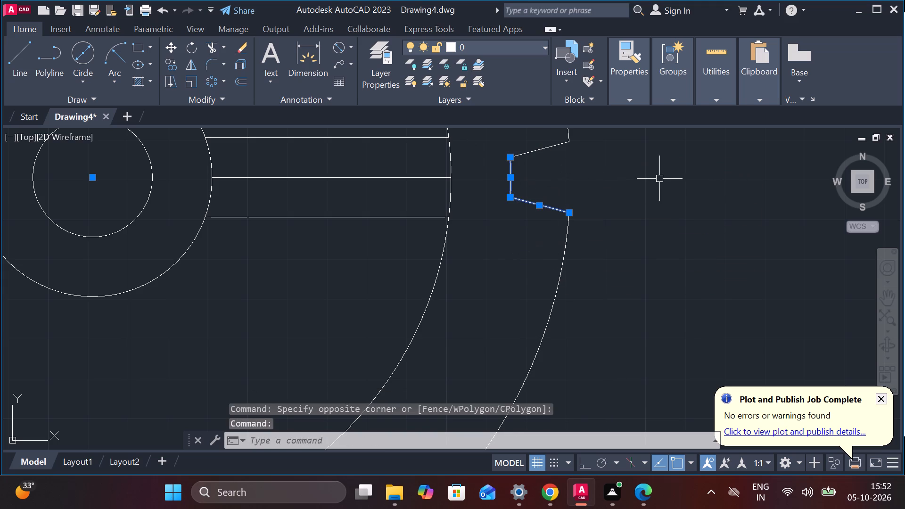
pyautogui.moveTo(662, 181); pyautogui.dragTo(667, 242, button='middle')
pyautogui.click(560, 207)
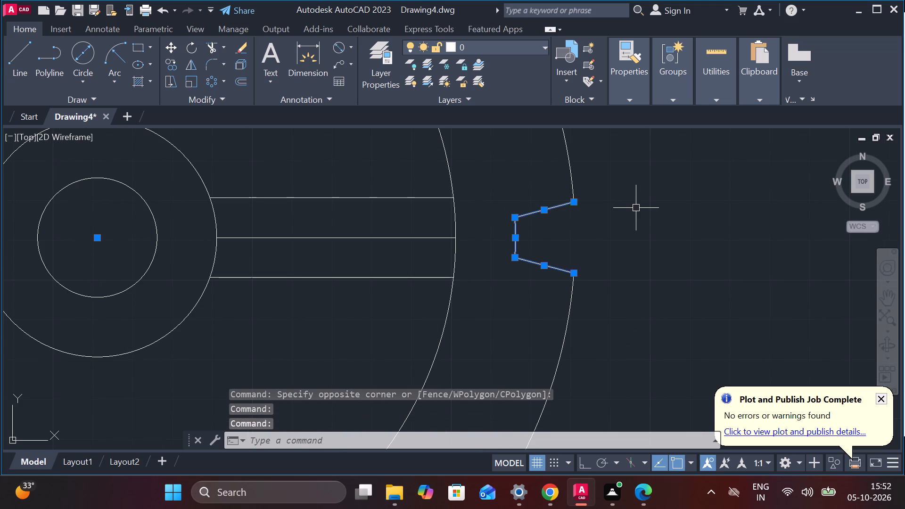
pyautogui.scroll(-2, 625, 214)
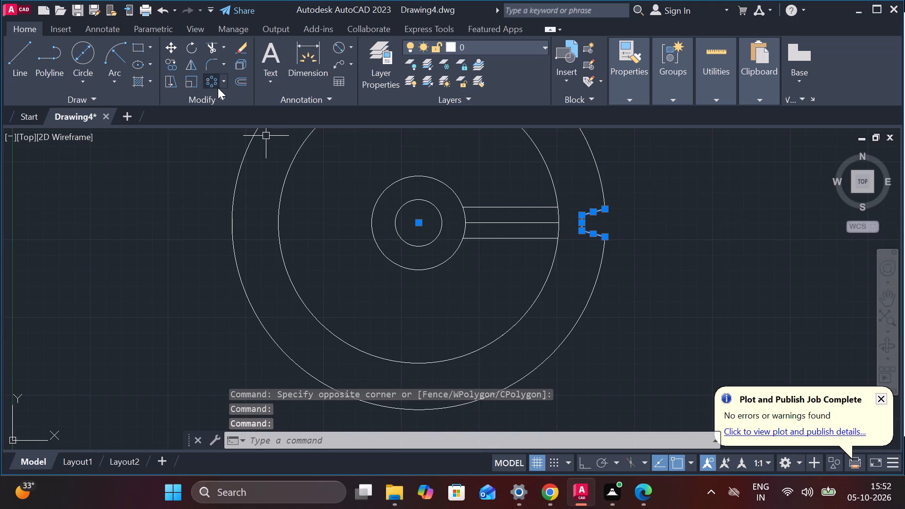
pyautogui.click(226, 78)
pyautogui.click(242, 159)
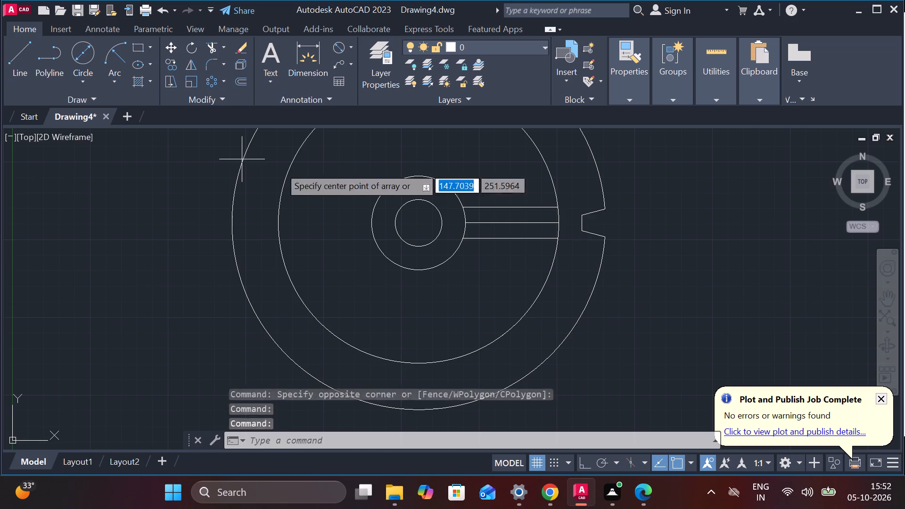
pyautogui.click(417, 222)
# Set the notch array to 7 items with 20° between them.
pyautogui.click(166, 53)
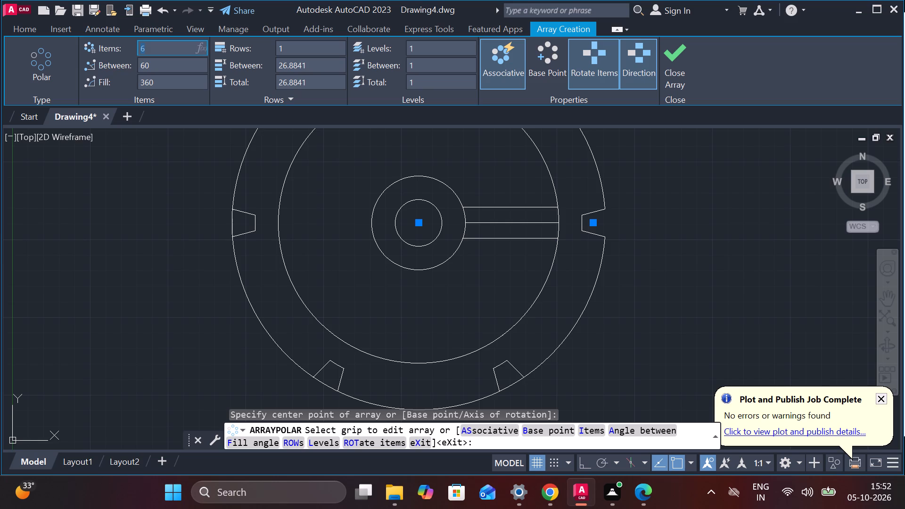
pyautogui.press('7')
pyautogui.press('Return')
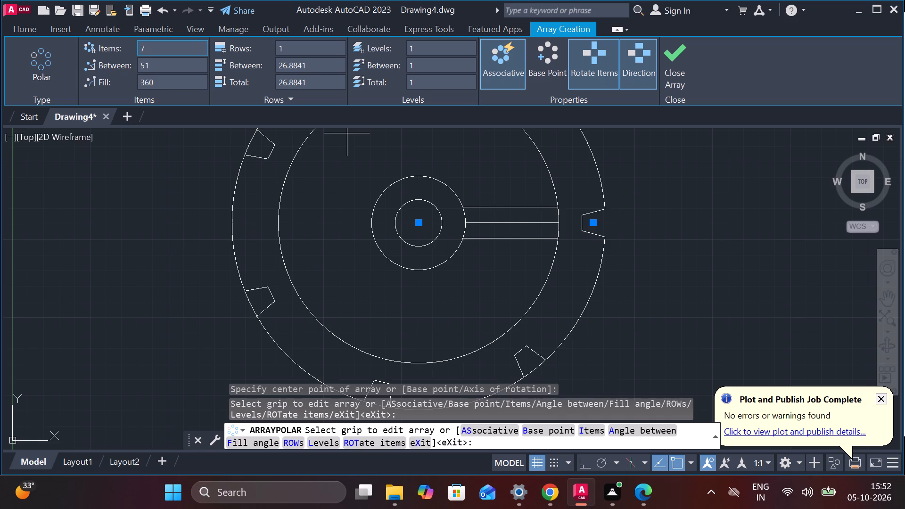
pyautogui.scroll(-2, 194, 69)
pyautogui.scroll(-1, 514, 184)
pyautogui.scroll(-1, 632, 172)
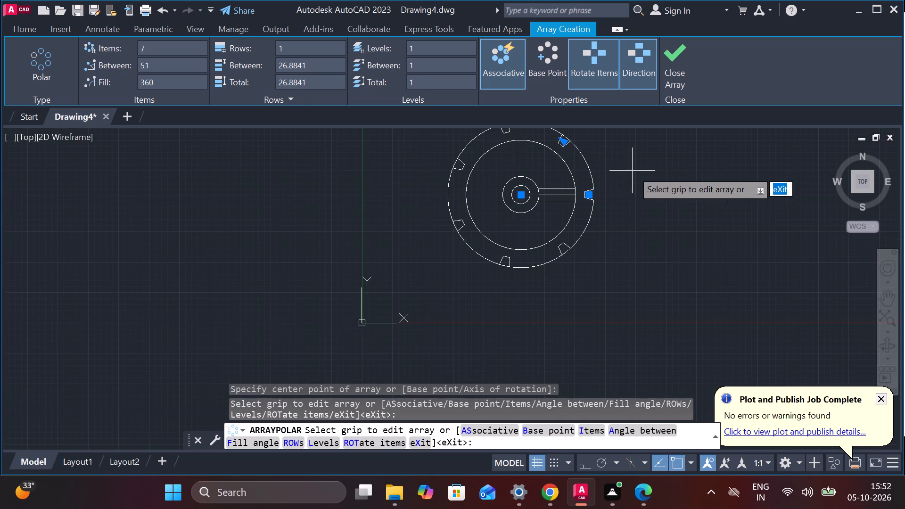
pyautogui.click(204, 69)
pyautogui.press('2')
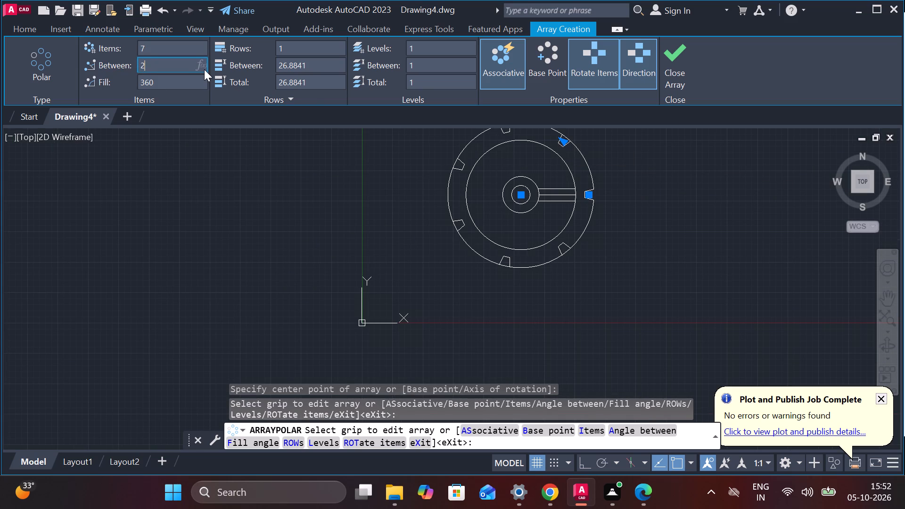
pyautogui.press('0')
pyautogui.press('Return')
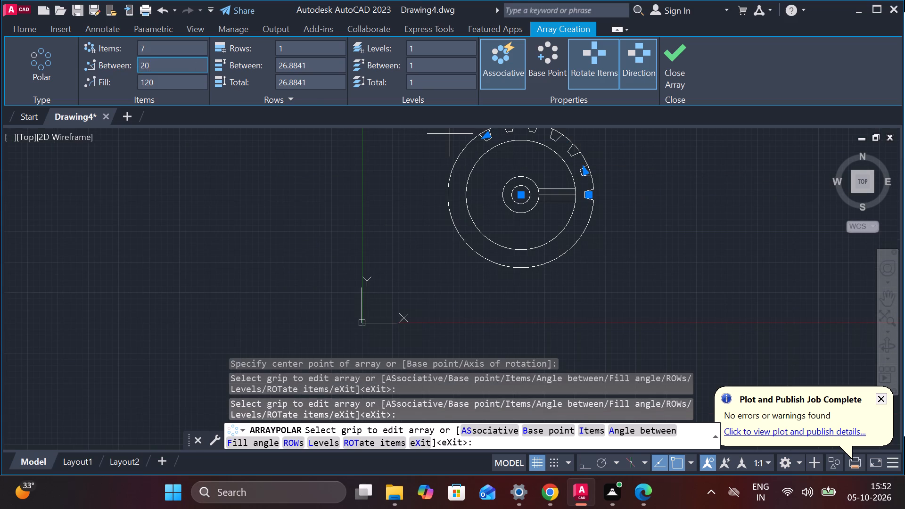
# Make the notch's polar array non-associative.
pyautogui.moveTo(625, 208); pyautogui.dragTo(603, 232, button='middle')
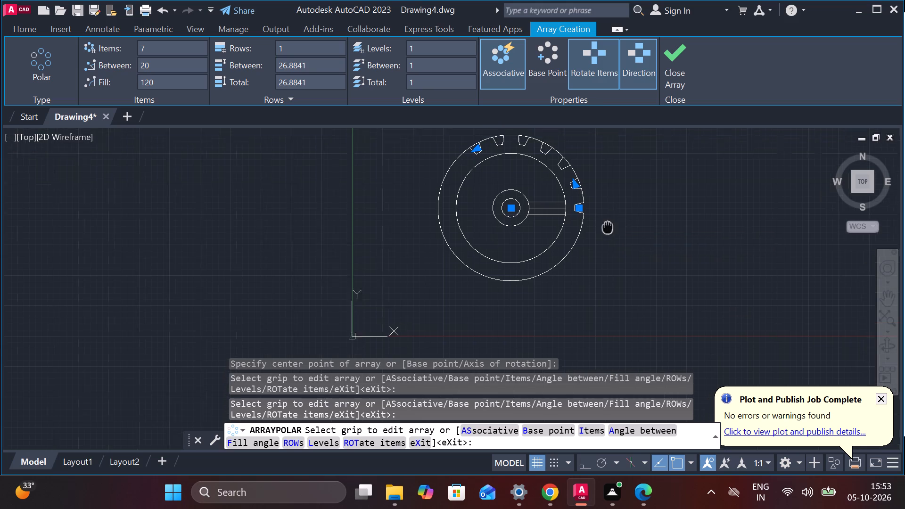
pyautogui.moveTo(603, 232); pyautogui.dragTo(441, 326, button='middle')
pyautogui.moveTo(434, 260); pyautogui.dragTo(429, 200, button='middle')
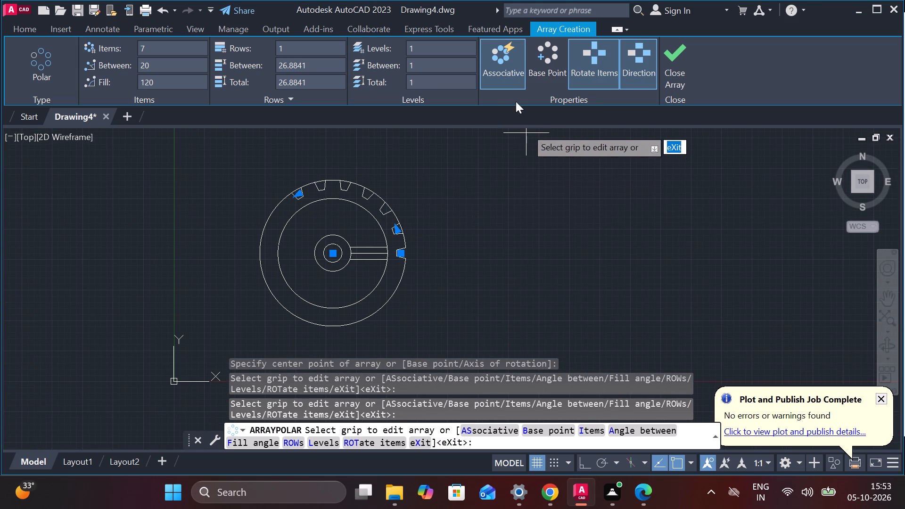
pyautogui.click(501, 78)
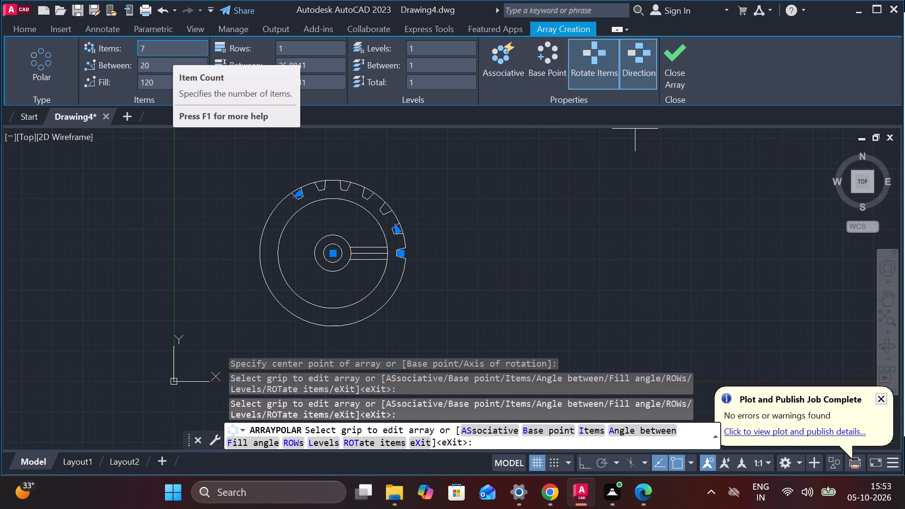
# Set the notch array to 18 items with 20° between them, and finish the array.
pyautogui.click(169, 50)
pyautogui.press('1')
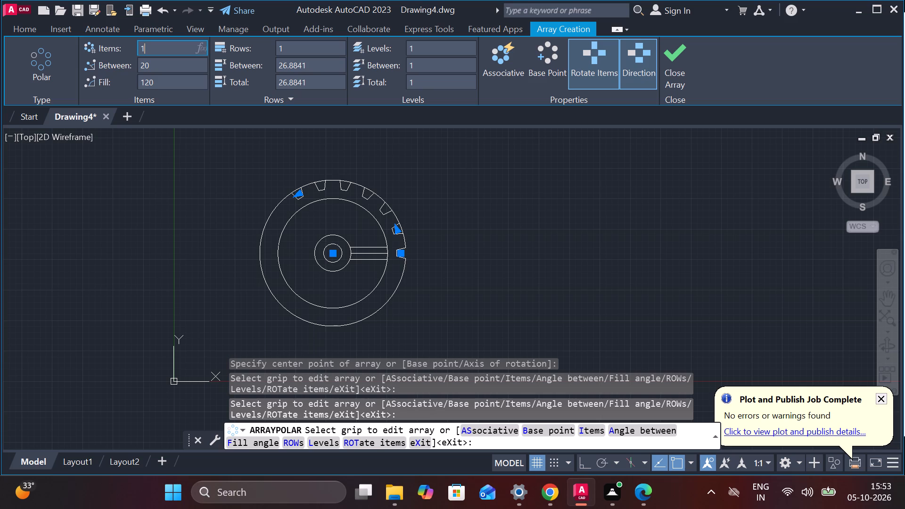
pyautogui.press('8')
pyautogui.press('Return')
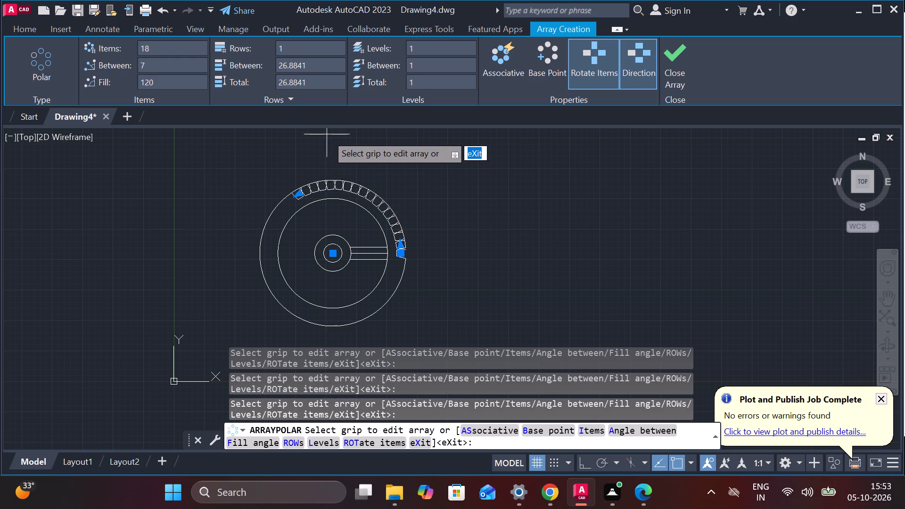
pyautogui.click(197, 71)
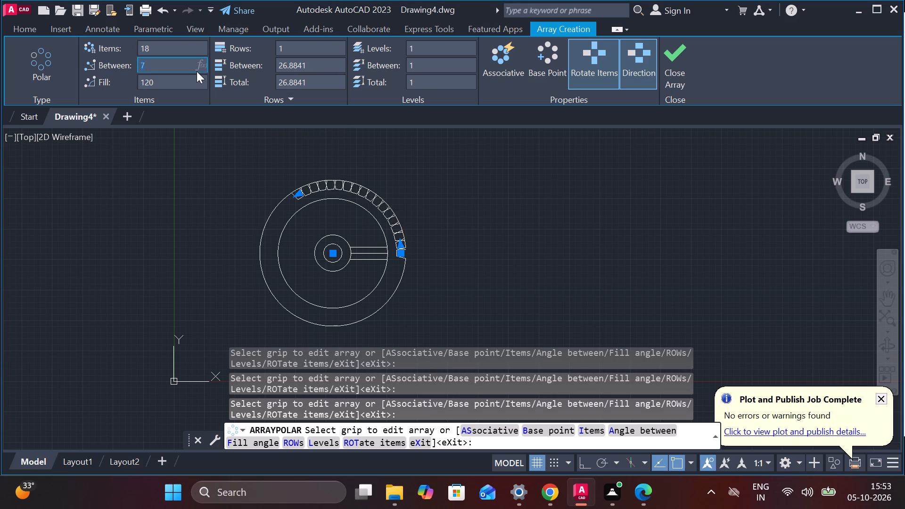
pyautogui.press('2')
pyautogui.press('0')
pyautogui.press('Return')
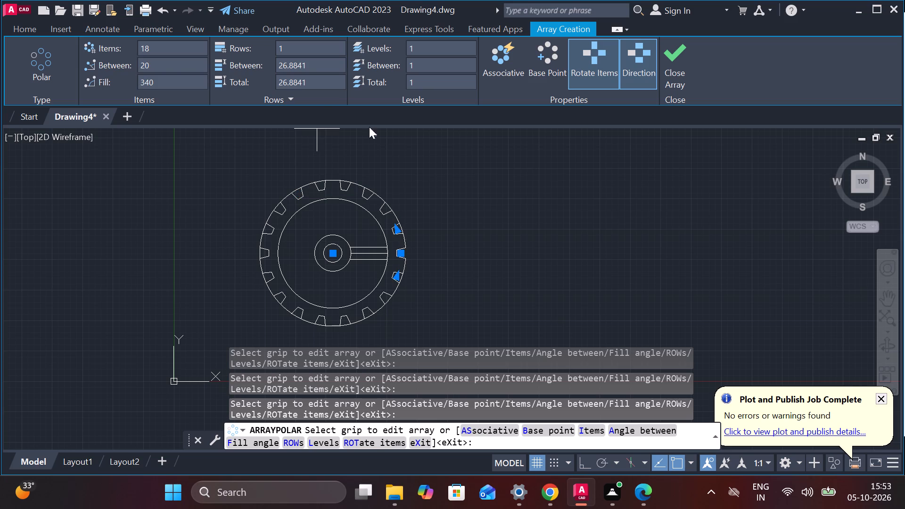
pyautogui.scroll(1, 477, 249)
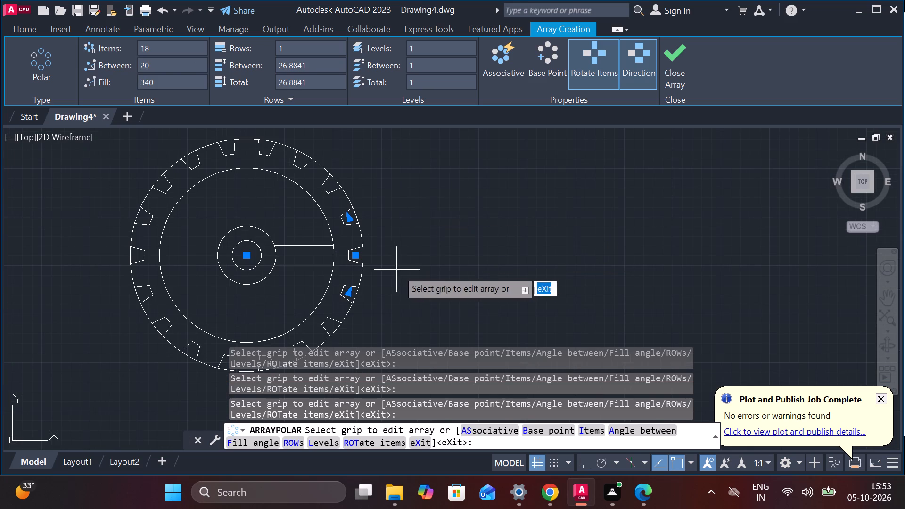
pyautogui.moveTo(398, 268); pyautogui.dragTo(452, 208, button='middle')
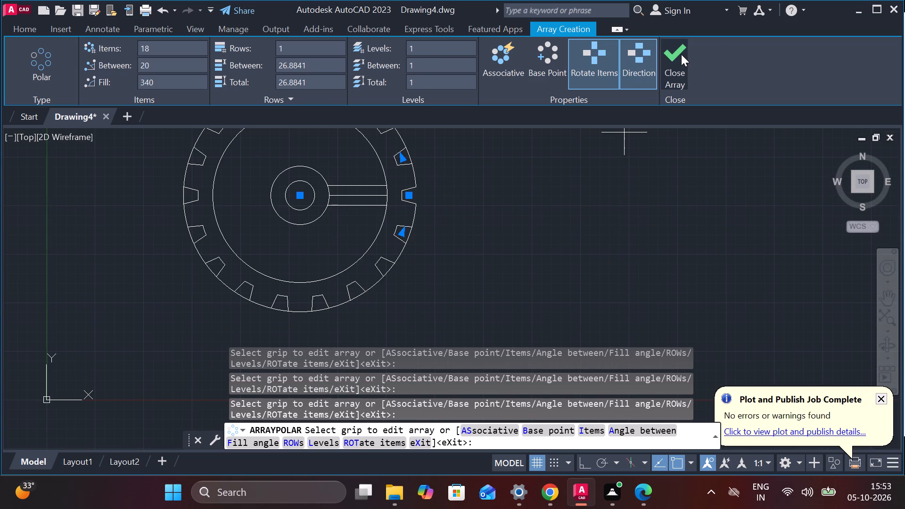
pyautogui.click(681, 54)
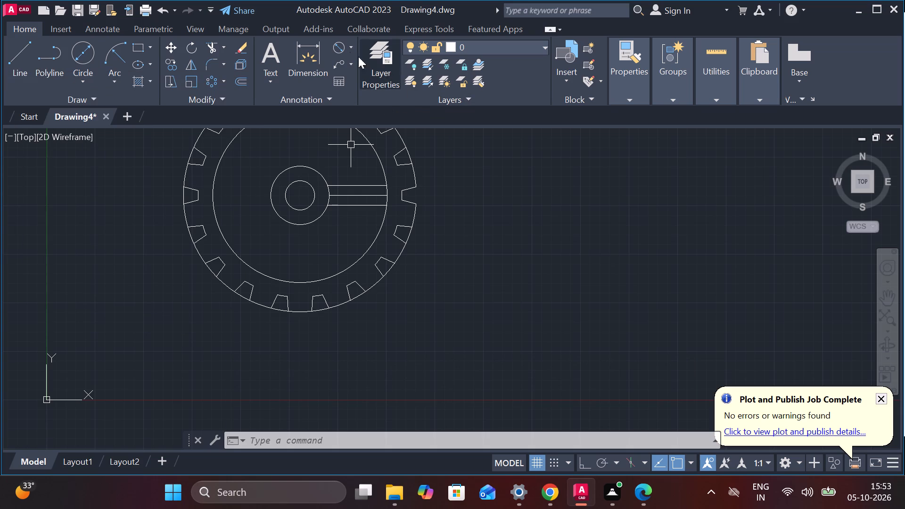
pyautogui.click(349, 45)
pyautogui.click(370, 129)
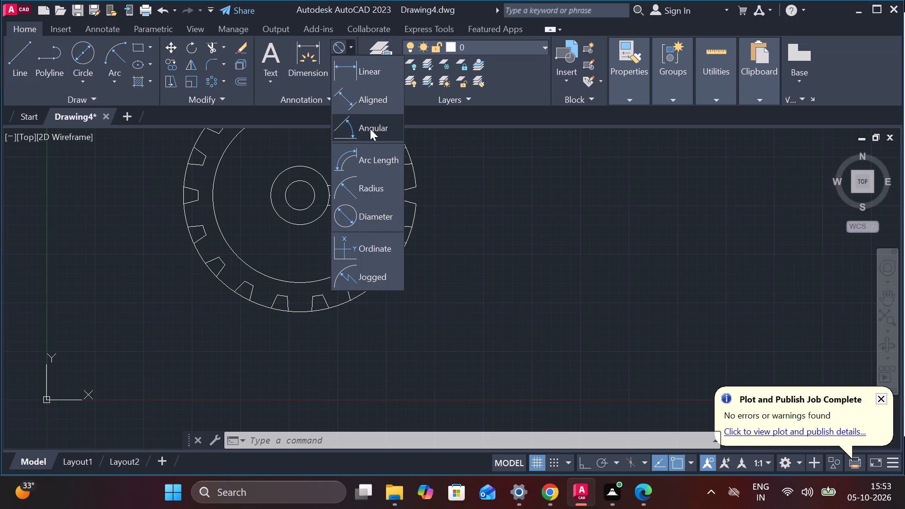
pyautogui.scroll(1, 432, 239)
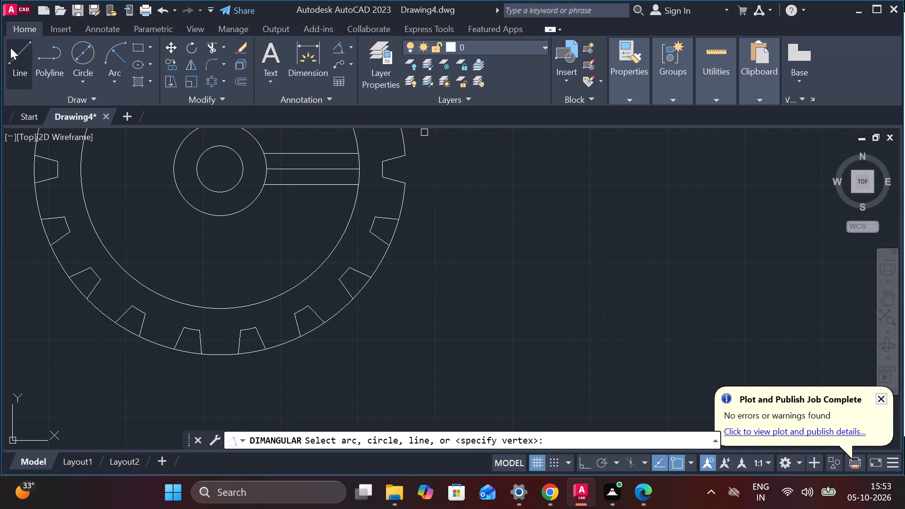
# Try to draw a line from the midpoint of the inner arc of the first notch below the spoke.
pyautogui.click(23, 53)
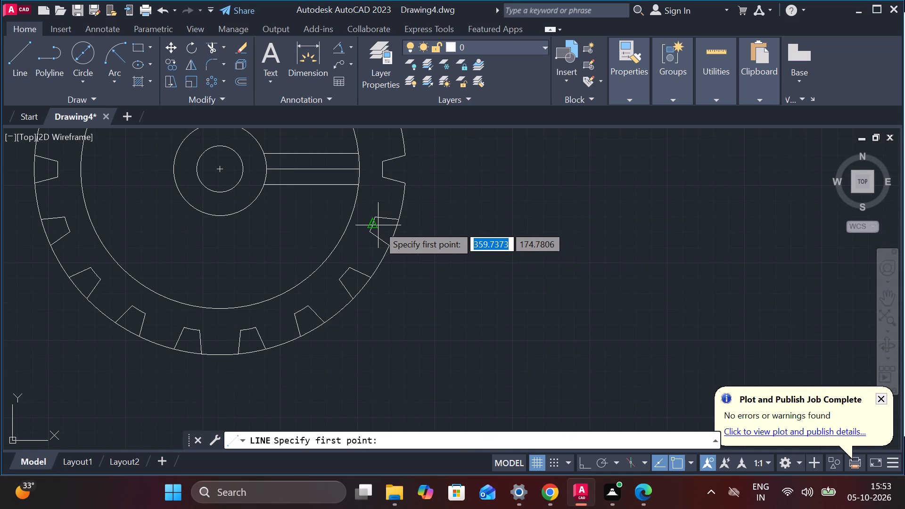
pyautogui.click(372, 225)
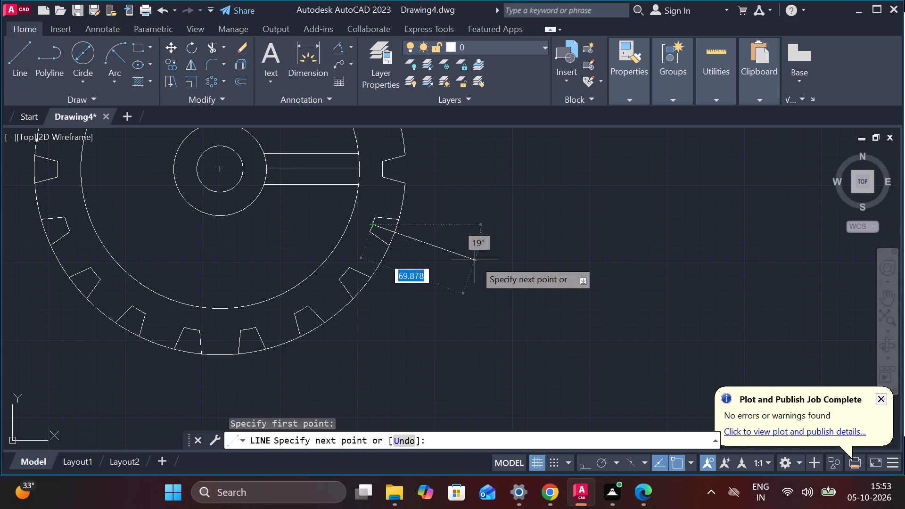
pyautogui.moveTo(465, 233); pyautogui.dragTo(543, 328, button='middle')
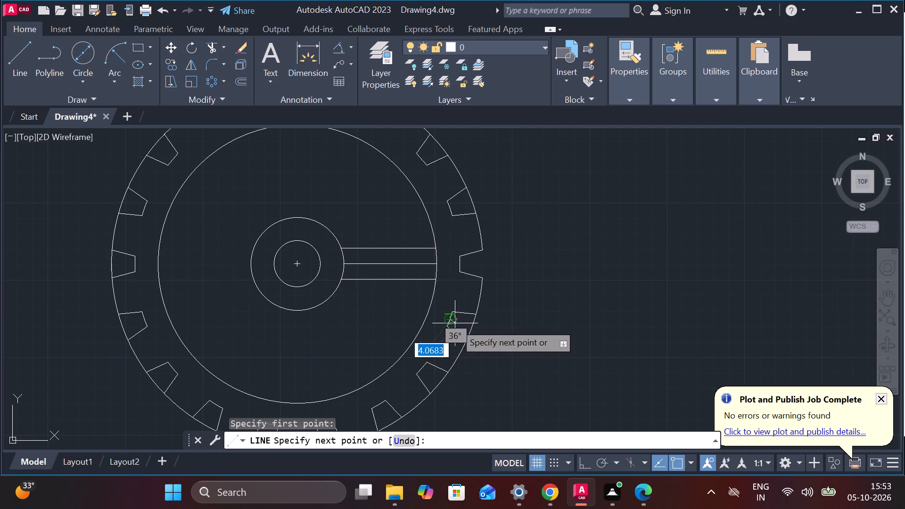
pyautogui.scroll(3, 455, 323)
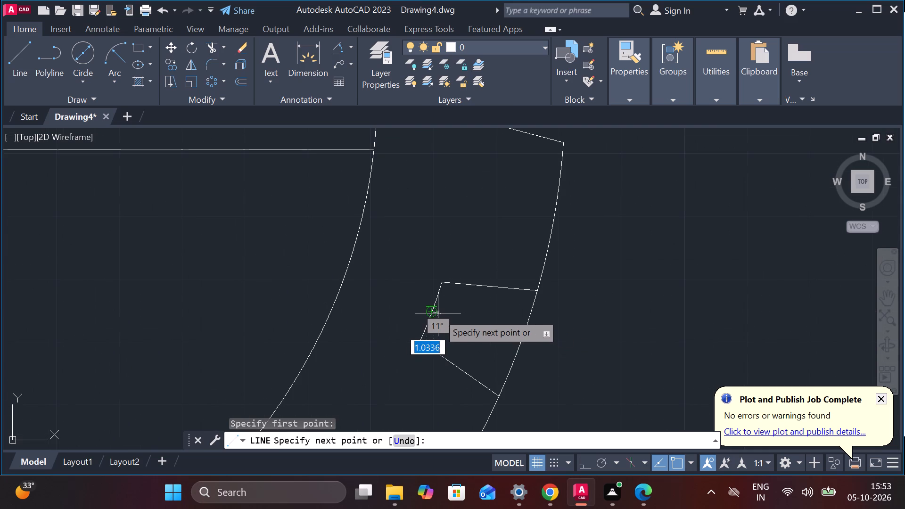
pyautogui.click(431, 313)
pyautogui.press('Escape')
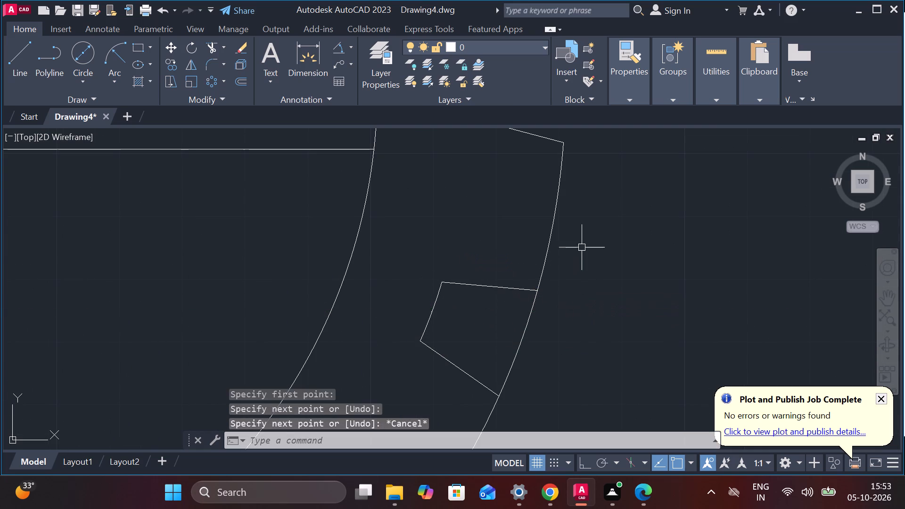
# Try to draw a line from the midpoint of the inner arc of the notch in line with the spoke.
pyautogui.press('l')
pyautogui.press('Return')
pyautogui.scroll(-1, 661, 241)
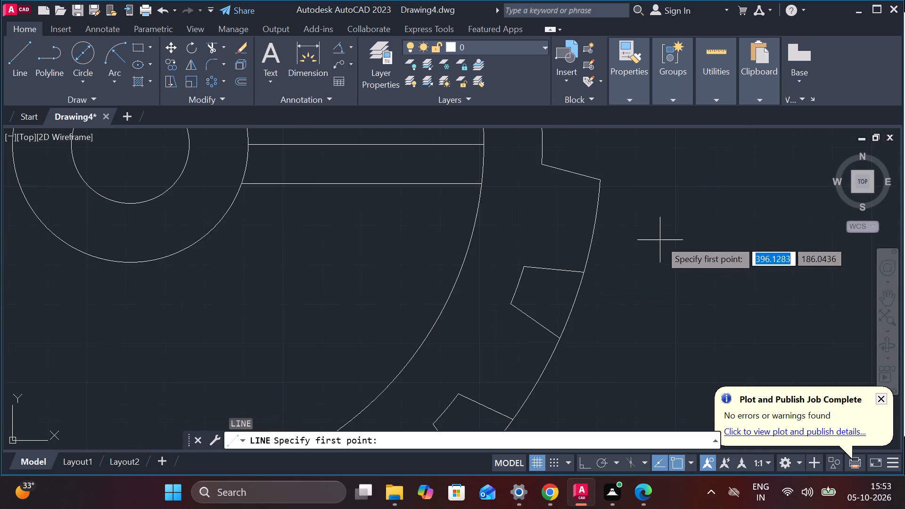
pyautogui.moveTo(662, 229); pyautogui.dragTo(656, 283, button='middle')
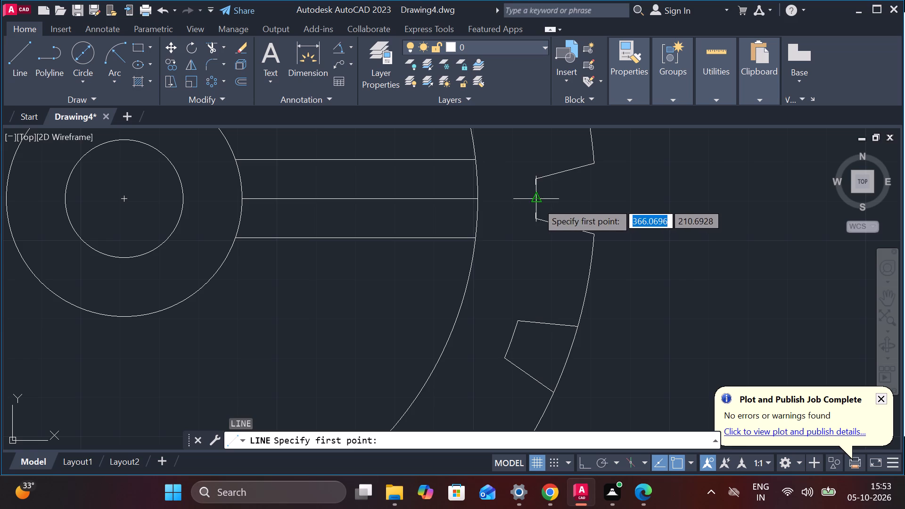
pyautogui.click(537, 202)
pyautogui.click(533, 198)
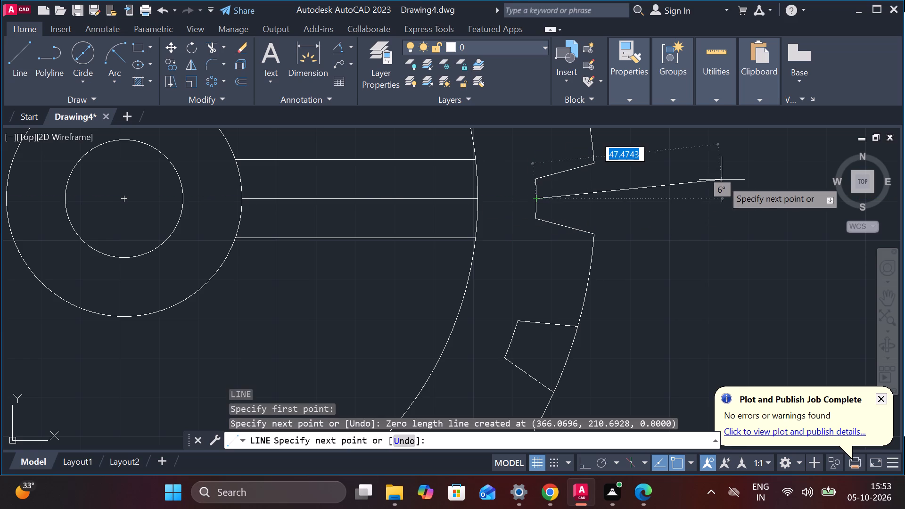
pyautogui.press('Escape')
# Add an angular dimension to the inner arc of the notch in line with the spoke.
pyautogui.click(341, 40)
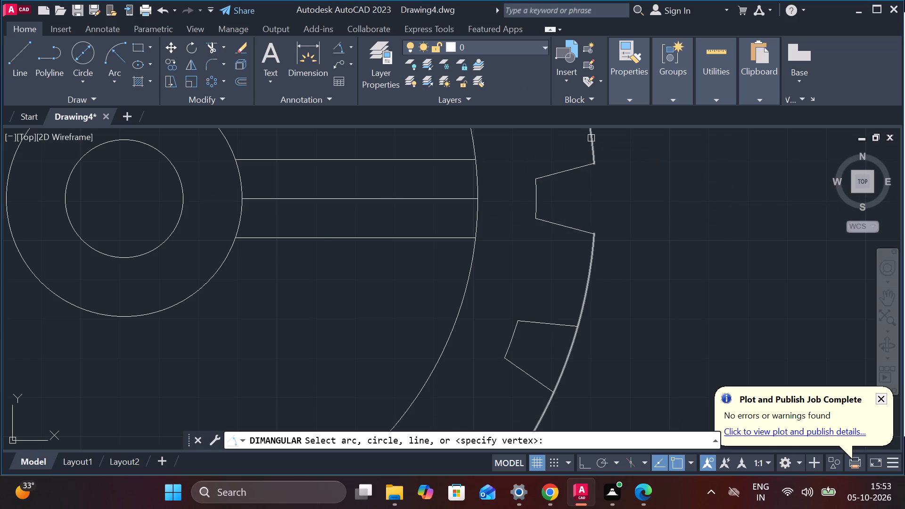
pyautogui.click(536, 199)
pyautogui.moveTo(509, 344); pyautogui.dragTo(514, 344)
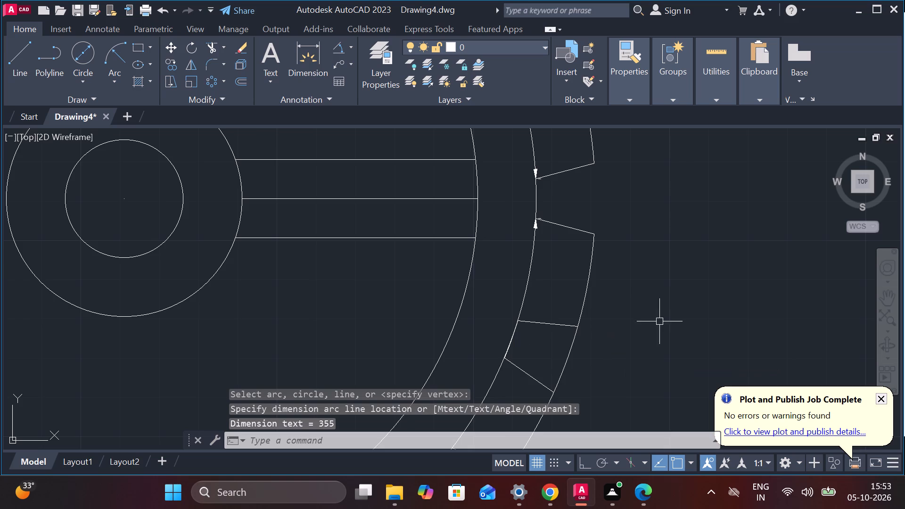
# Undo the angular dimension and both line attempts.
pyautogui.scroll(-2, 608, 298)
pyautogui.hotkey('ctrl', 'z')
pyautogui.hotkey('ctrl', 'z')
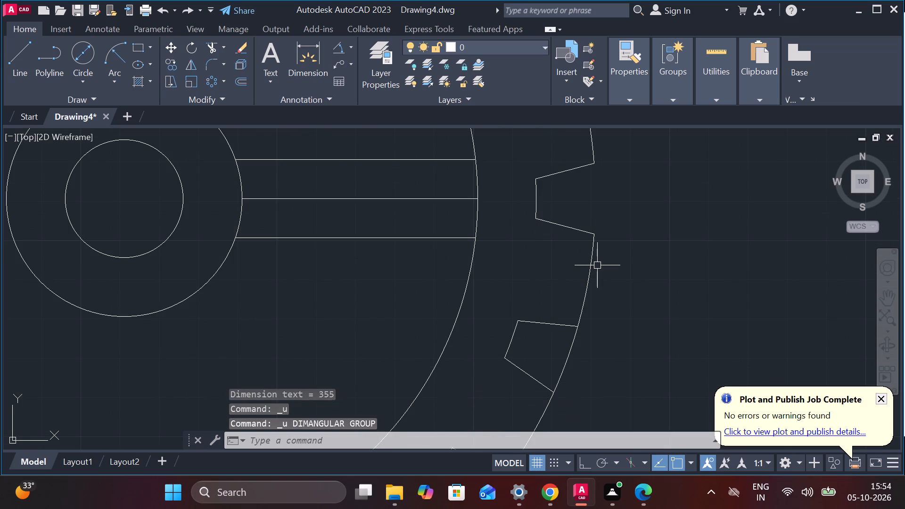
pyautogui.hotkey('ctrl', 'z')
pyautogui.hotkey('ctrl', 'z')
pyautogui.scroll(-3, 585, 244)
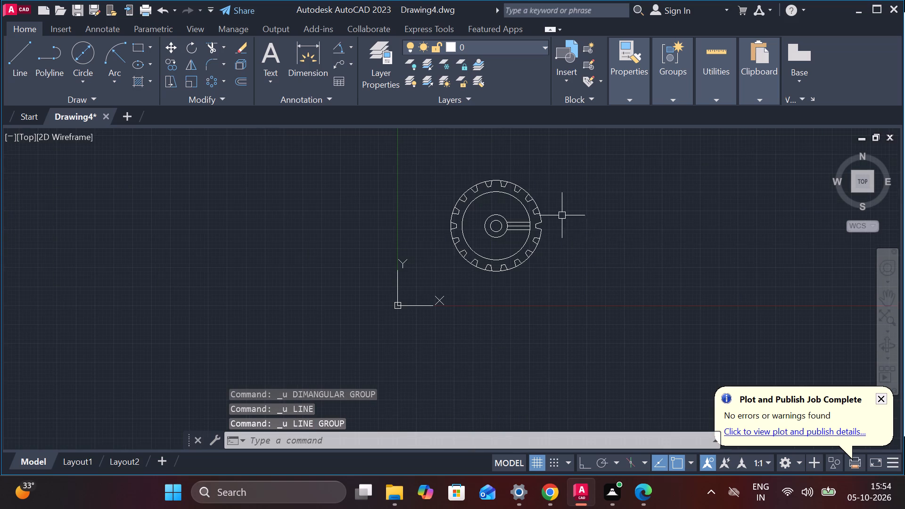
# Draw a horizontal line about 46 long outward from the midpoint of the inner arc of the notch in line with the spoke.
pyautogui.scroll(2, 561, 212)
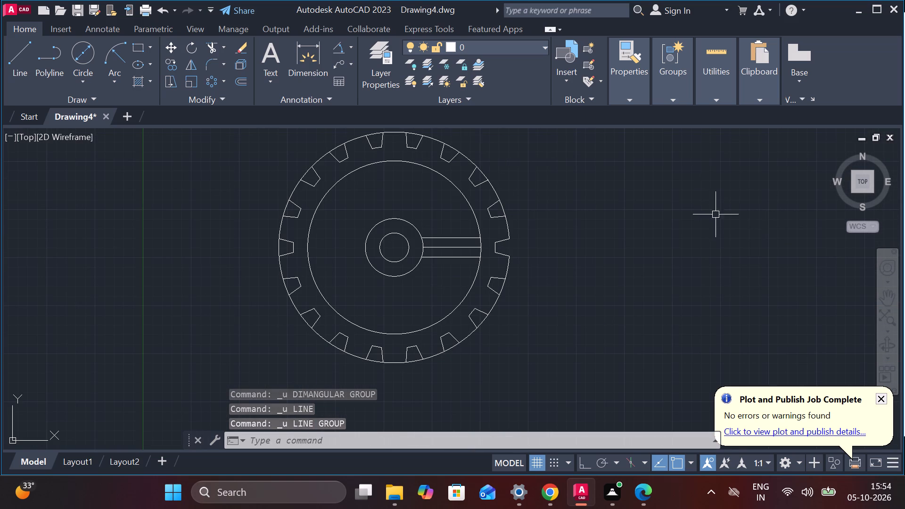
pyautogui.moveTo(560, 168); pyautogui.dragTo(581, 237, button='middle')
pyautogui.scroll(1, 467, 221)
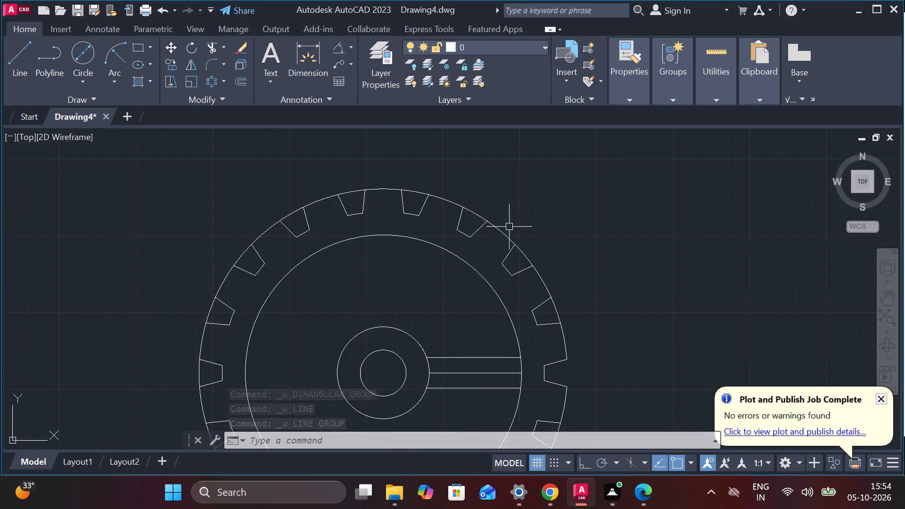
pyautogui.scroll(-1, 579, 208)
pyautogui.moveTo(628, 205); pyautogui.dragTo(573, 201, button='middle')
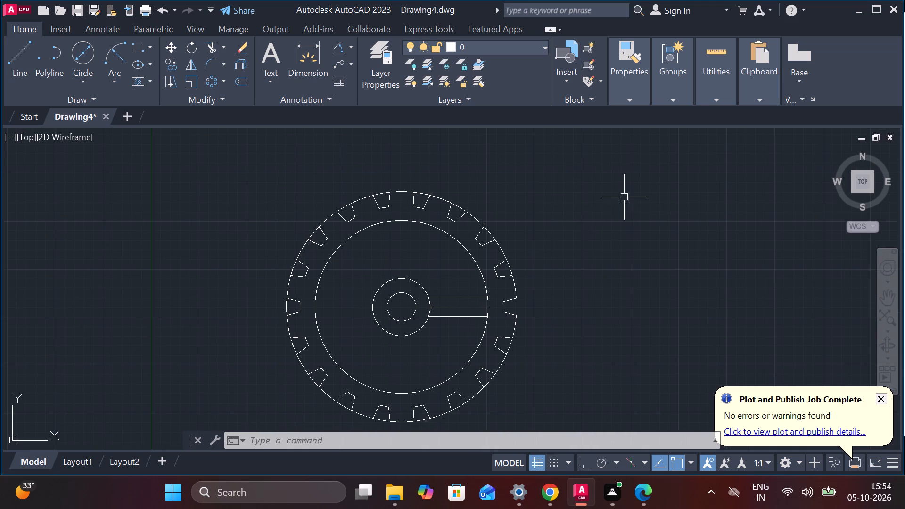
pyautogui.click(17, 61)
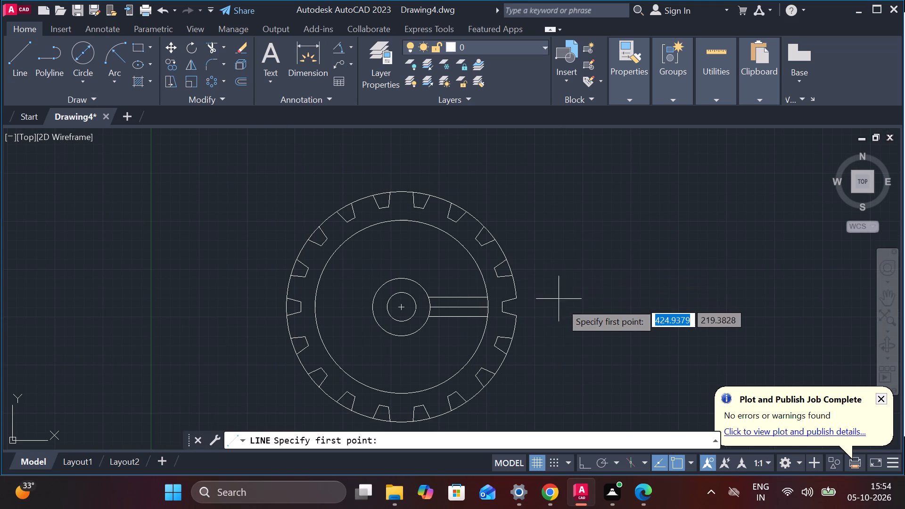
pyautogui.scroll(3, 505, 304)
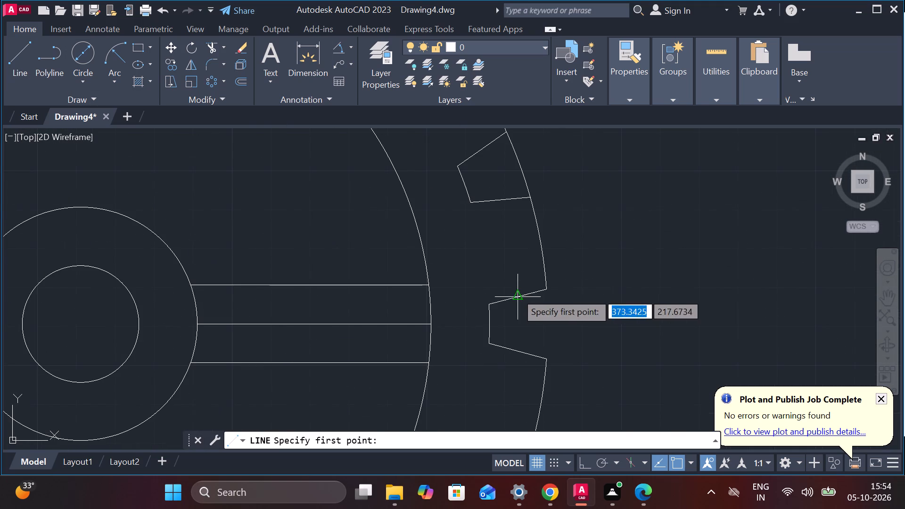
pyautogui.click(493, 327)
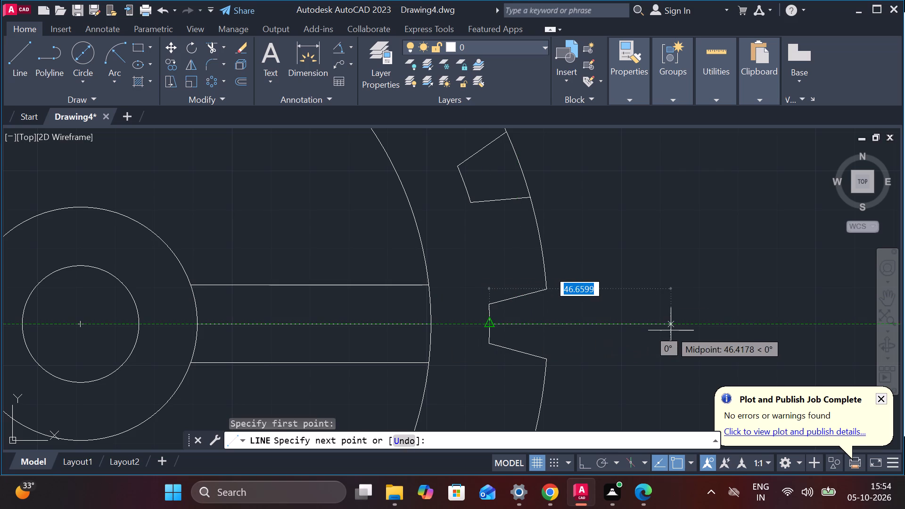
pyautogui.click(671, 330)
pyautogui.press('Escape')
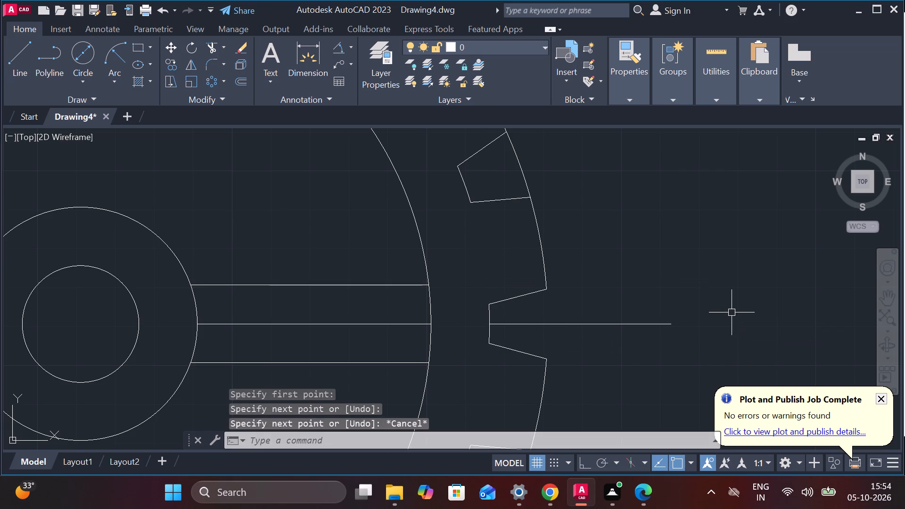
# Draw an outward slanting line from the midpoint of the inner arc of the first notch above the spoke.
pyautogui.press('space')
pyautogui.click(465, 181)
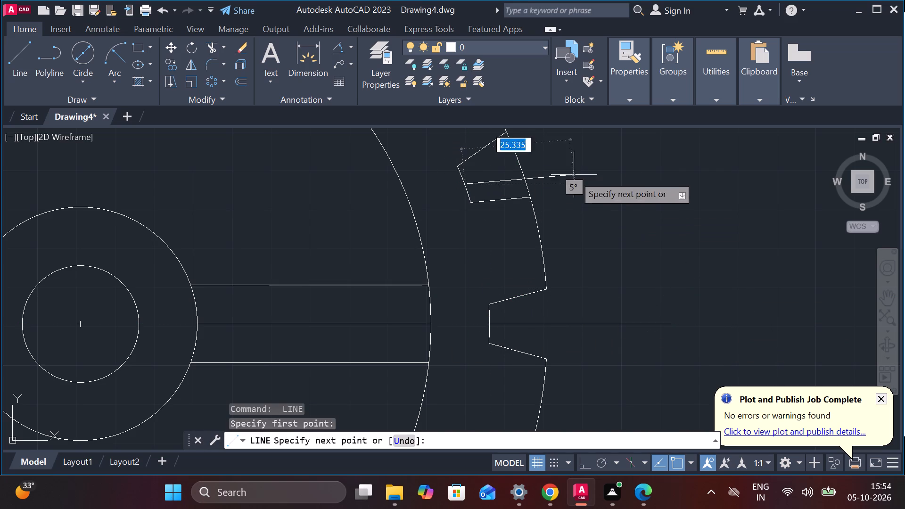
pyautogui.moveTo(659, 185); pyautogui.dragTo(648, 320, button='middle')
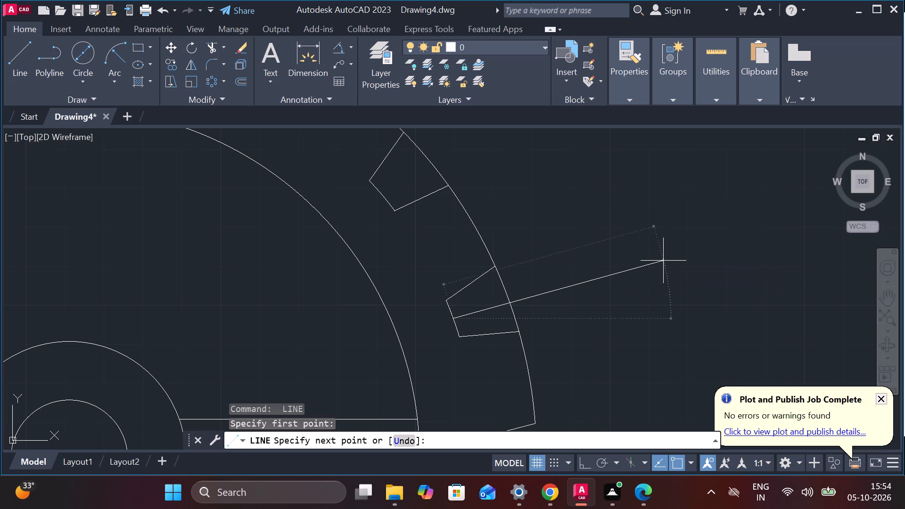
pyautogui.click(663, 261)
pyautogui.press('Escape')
# Measure the angle between the two lines drawn from the notches using an angular dimension.
pyautogui.scroll(-1, 710, 246)
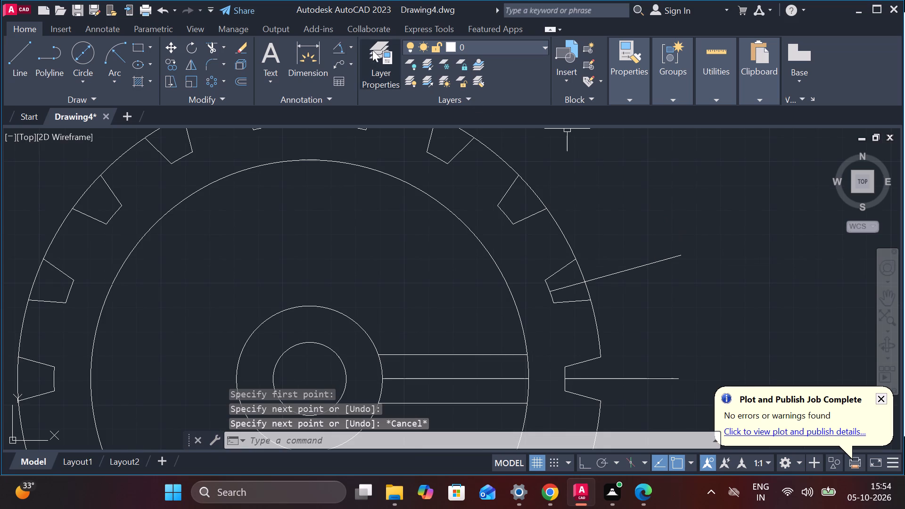
pyautogui.click(339, 41)
pyautogui.click(630, 268)
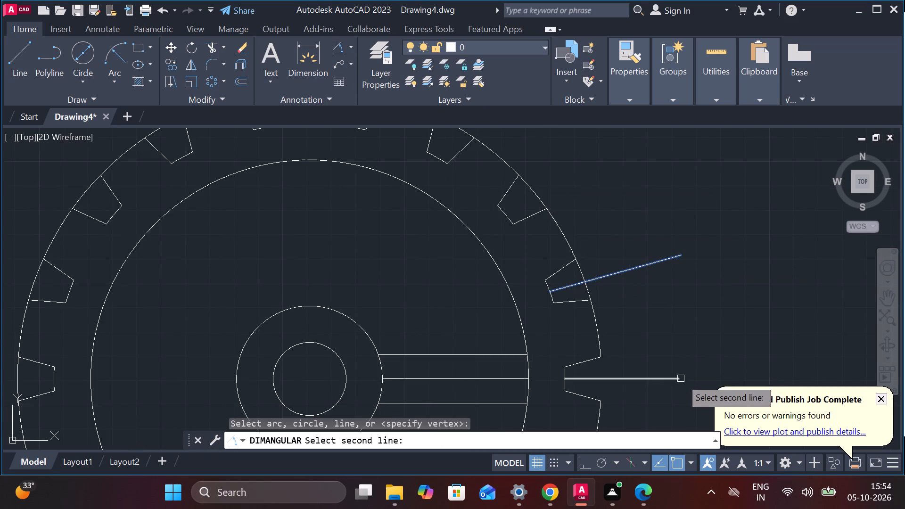
pyautogui.click(678, 378)
pyautogui.scroll(1, 665, 359)
pyautogui.moveTo(665, 359); pyautogui.dragTo(605, 290, button='middle')
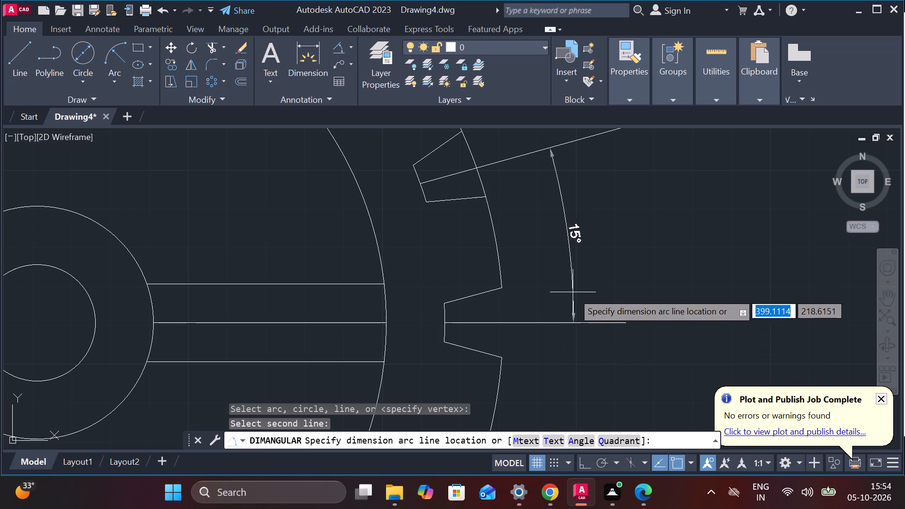
pyautogui.scroll(-3, 573, 292)
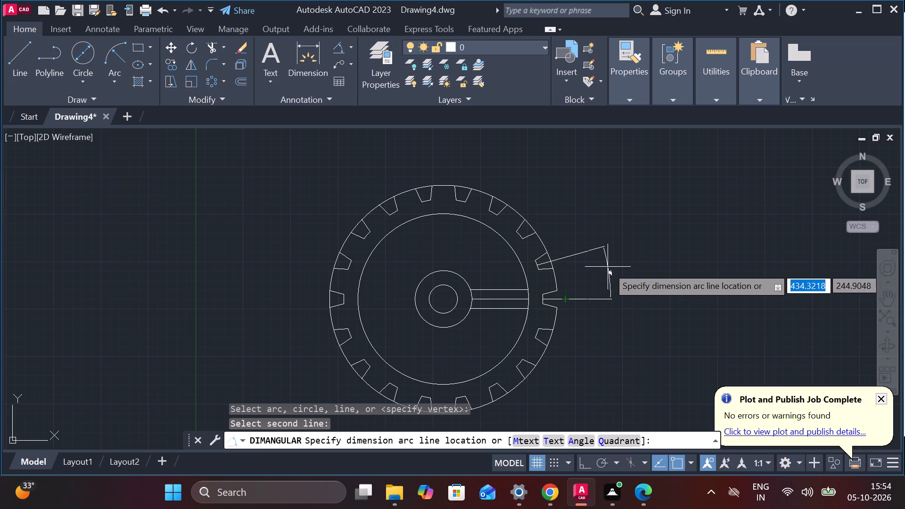
pyautogui.scroll(2, 613, 263)
pyautogui.press('Escape')
# Undo back past both notch lines and the polar array, leaving only the original notch beside the spoke.
pyautogui.hotkey('ctrl', 'z')
pyautogui.hotkey('ctrl', 'z')
pyautogui.hotkey('ctrl', 'z')
pyautogui.hotkey('ctrl', 'z')
pyautogui.hotkey('ctrl', 'z')
pyautogui.hotkey('ctrl', 'z')
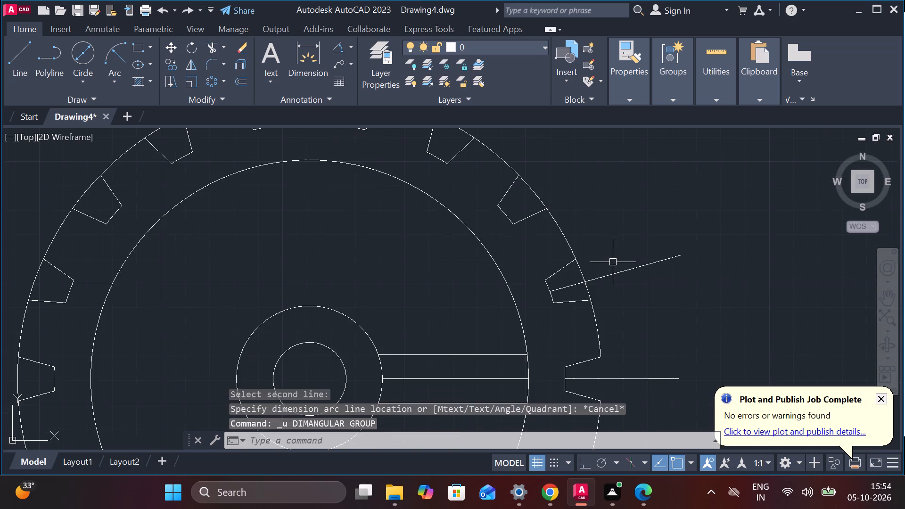
pyautogui.hotkey('ctrl', 'z')
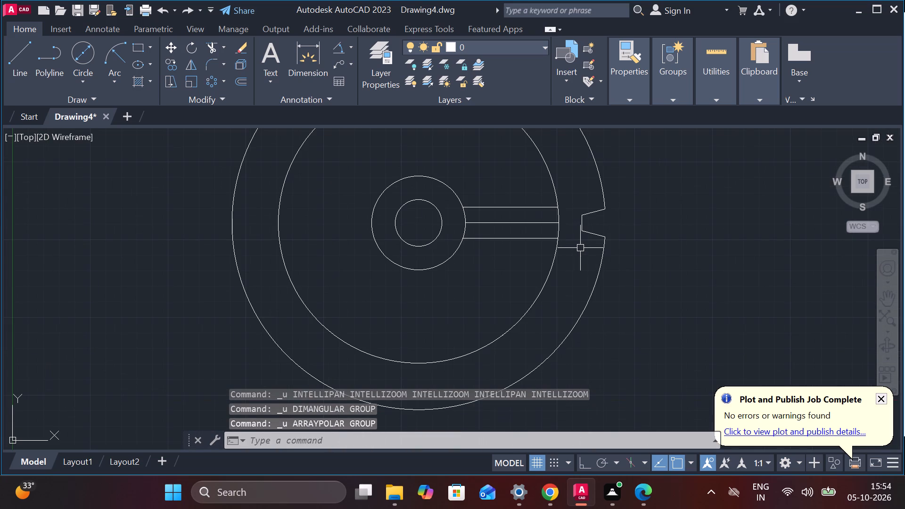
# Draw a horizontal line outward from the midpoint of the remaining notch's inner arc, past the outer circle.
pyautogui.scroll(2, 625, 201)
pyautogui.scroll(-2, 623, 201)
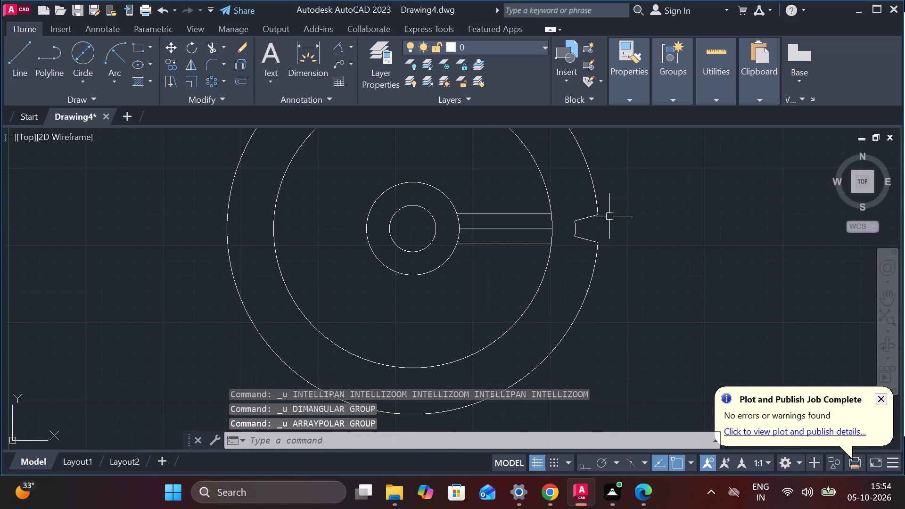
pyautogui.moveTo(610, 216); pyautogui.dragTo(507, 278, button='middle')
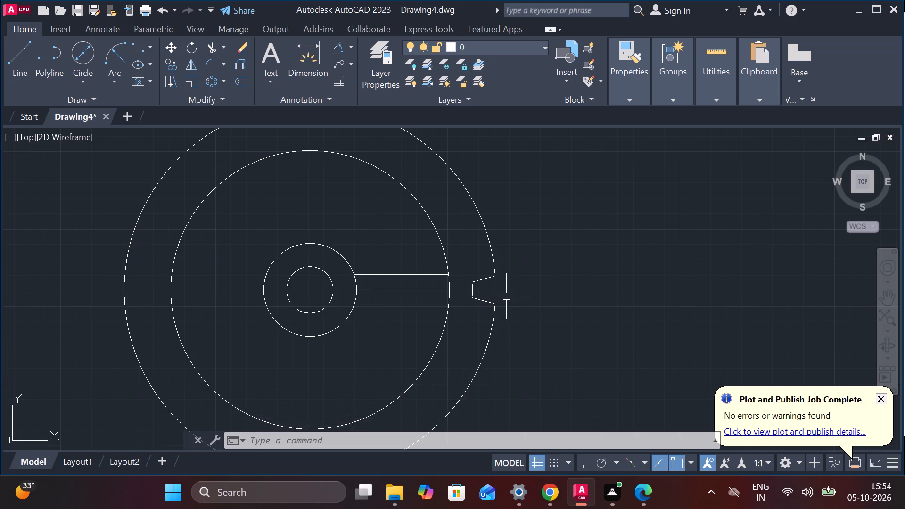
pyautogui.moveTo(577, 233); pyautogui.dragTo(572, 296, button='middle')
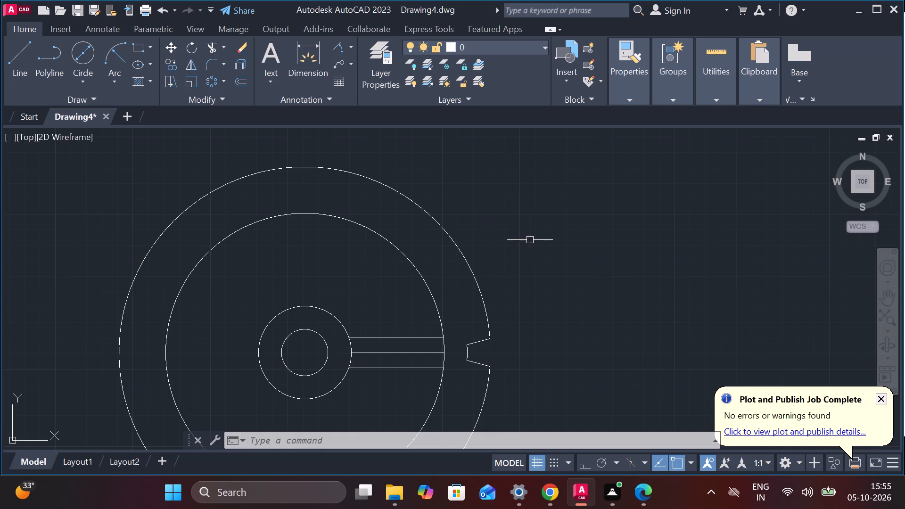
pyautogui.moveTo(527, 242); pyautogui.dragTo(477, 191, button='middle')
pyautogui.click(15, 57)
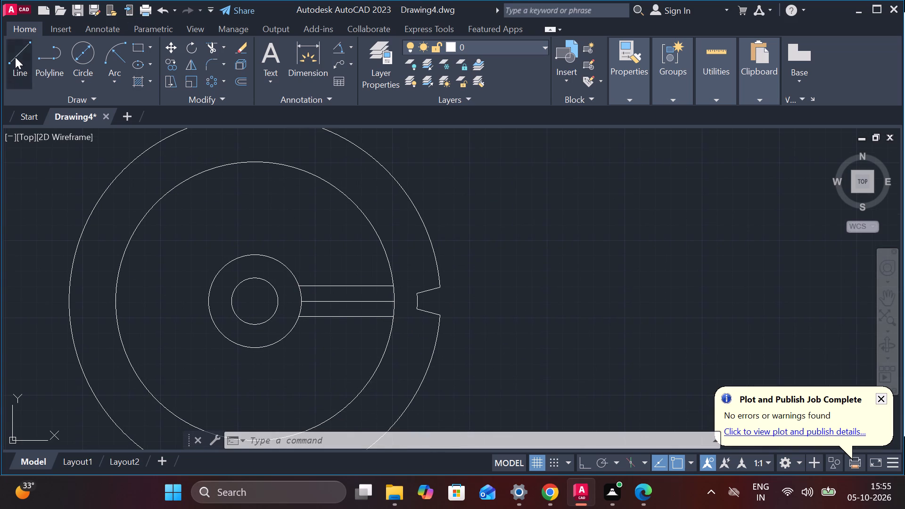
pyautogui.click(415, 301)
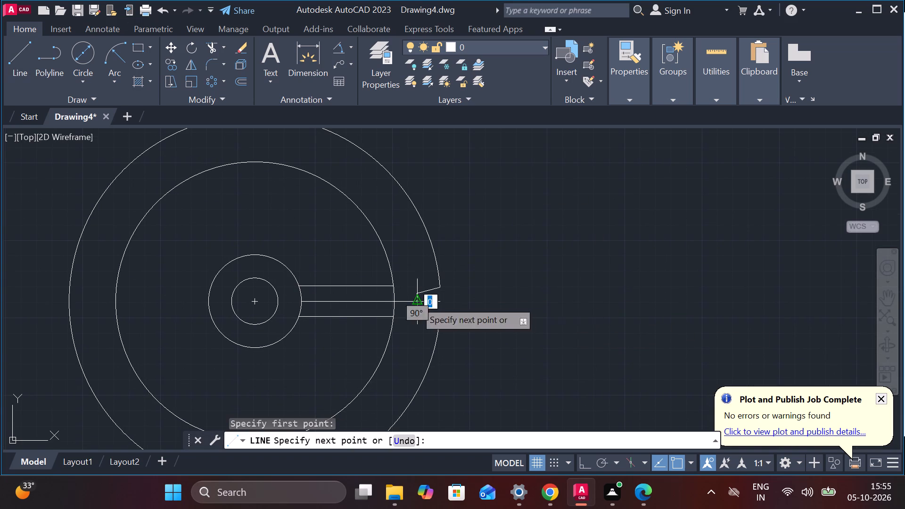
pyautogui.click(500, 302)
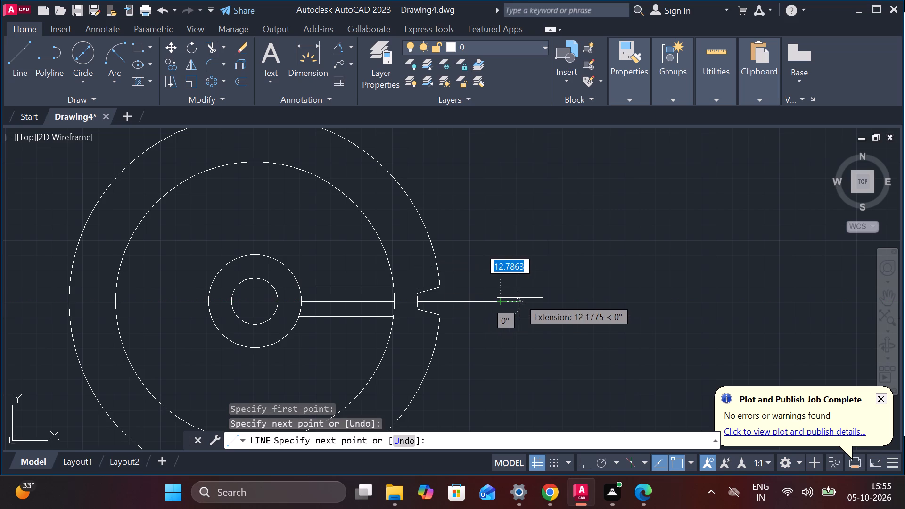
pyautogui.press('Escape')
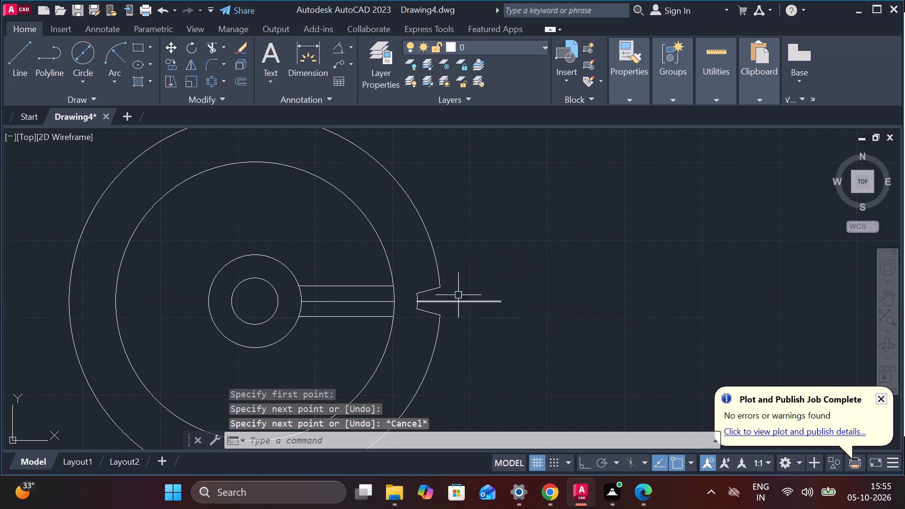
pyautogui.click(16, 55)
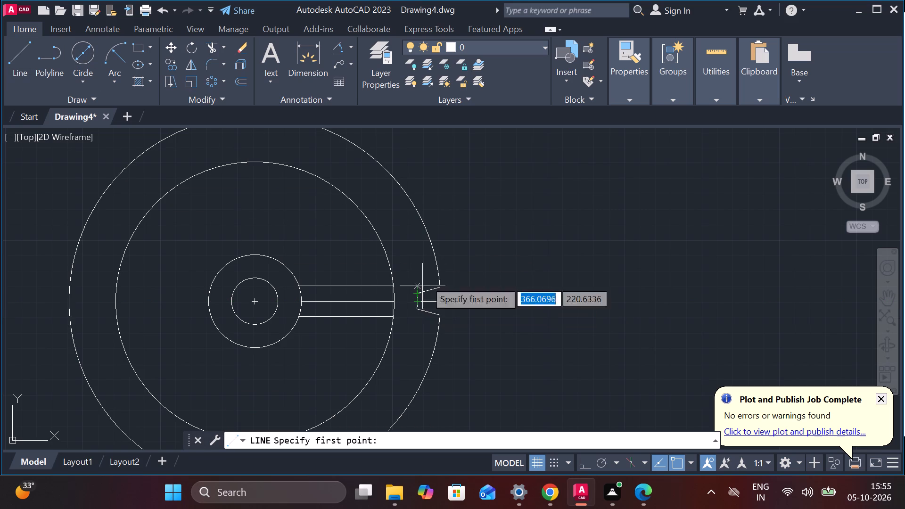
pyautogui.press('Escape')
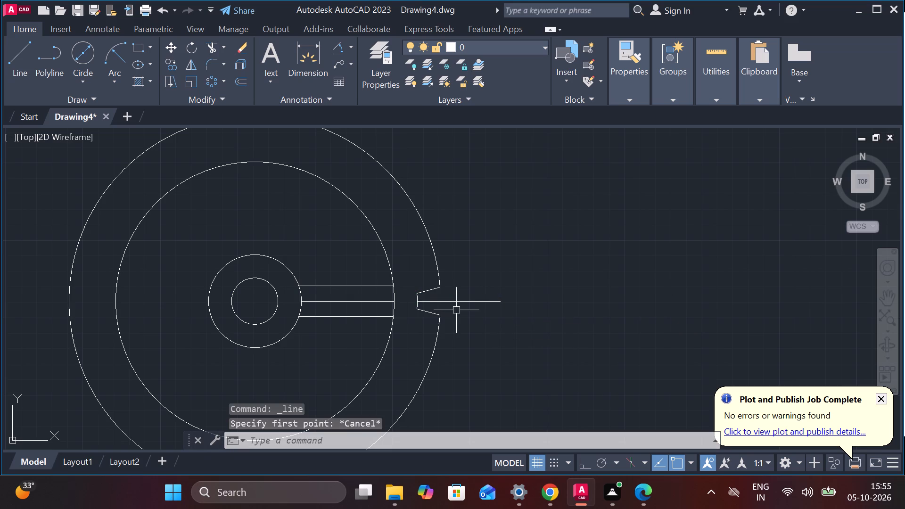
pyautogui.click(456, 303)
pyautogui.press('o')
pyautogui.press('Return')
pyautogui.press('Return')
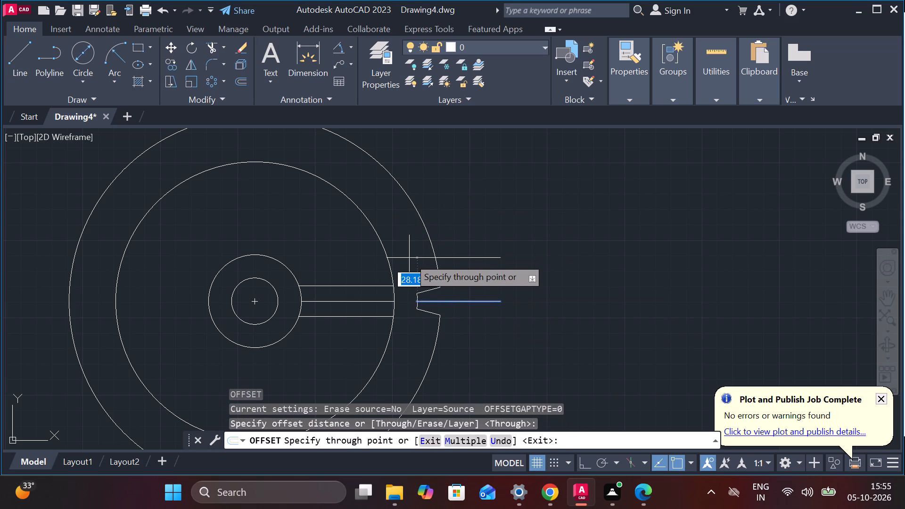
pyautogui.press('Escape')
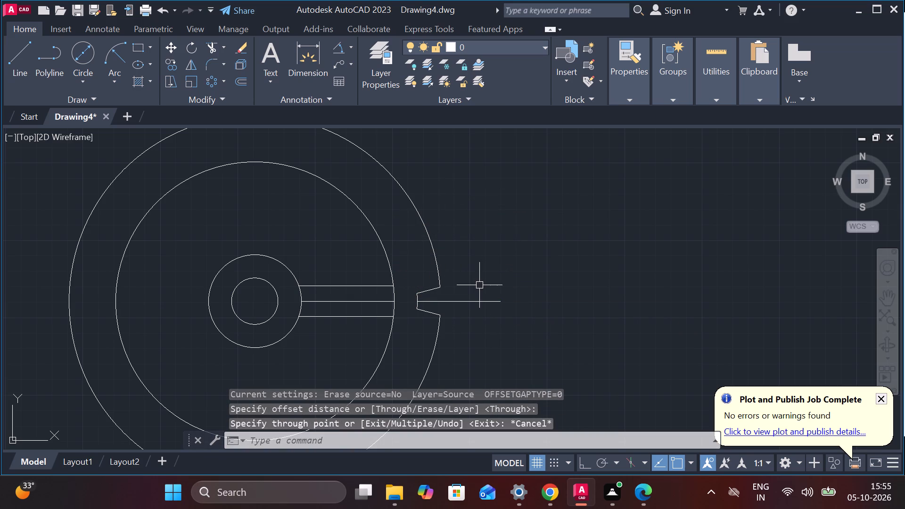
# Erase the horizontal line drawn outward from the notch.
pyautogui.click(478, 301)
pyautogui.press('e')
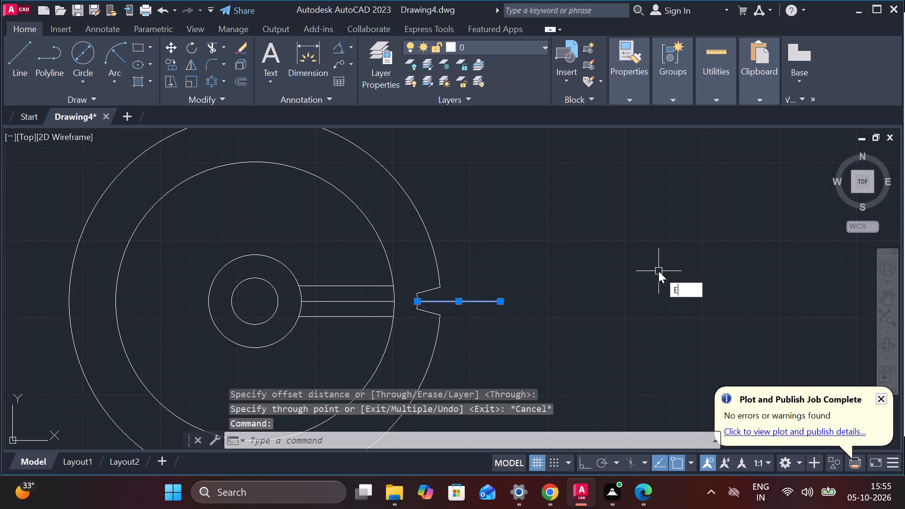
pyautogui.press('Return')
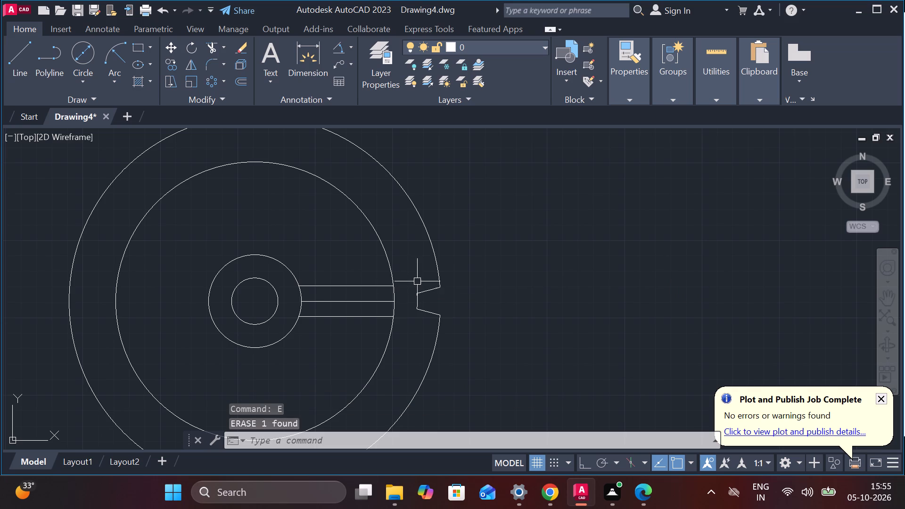
# Create a polar array of the remaining notch around the wheel's centre.
pyautogui.scroll(2, 417, 281)
pyautogui.click(400, 270)
pyautogui.click(485, 375)
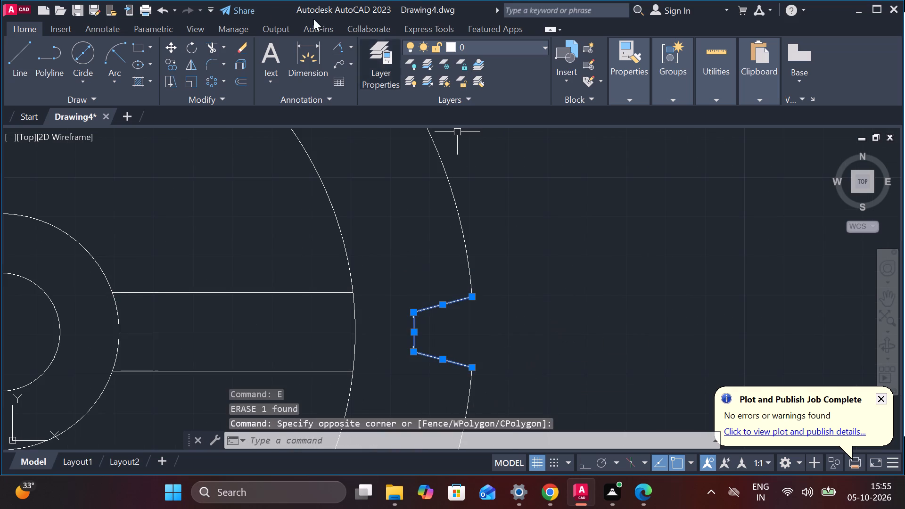
pyautogui.click(212, 81)
pyautogui.scroll(-3, 521, 200)
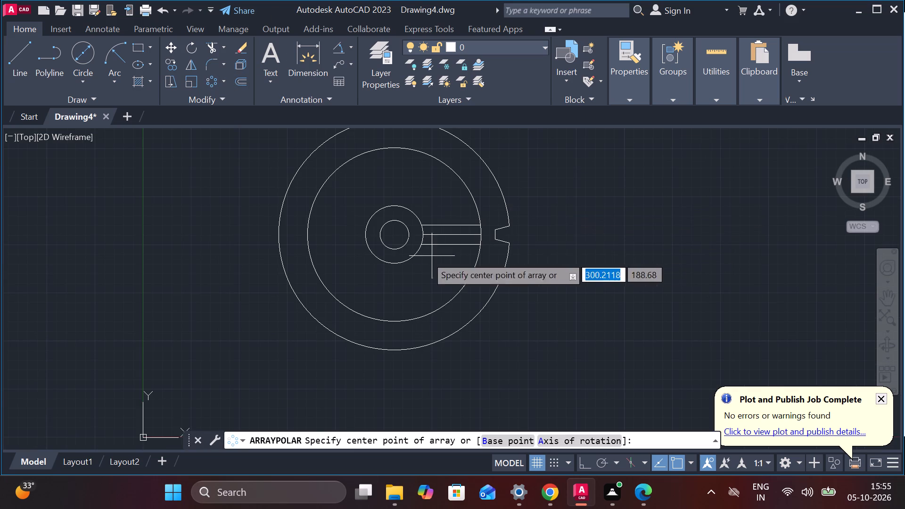
pyautogui.click(394, 231)
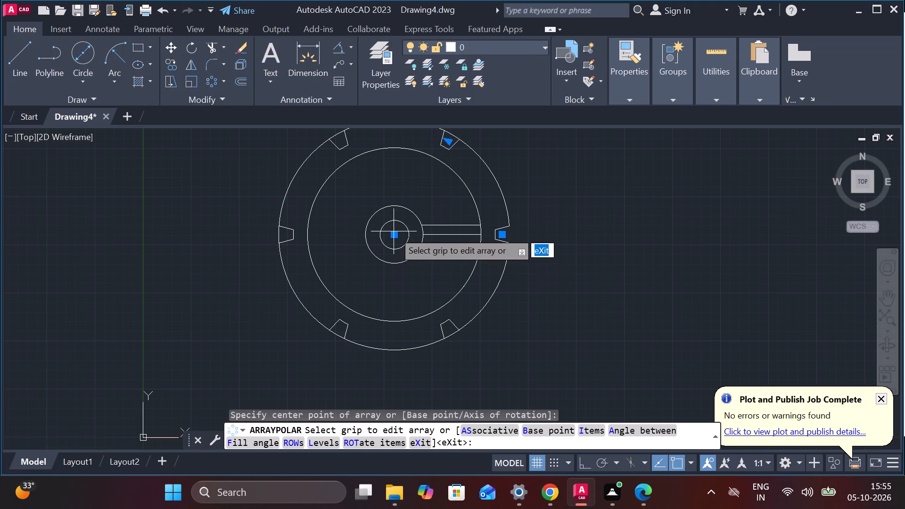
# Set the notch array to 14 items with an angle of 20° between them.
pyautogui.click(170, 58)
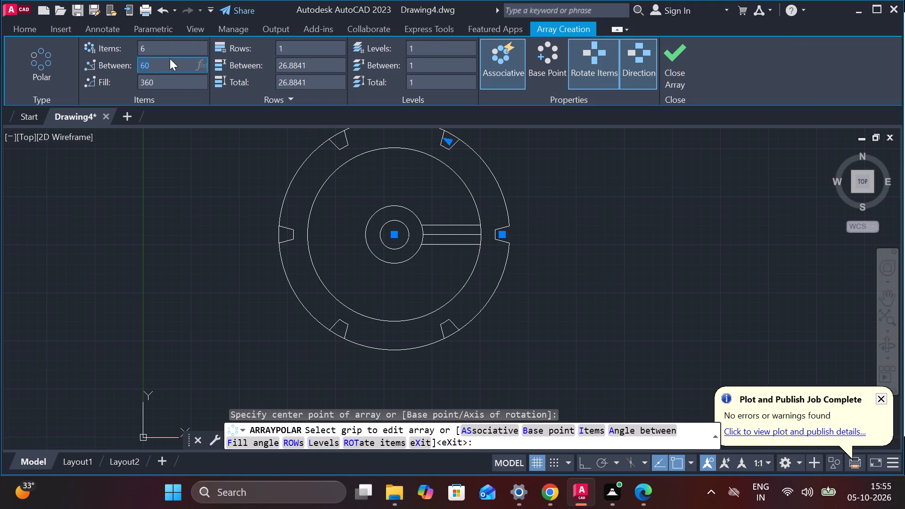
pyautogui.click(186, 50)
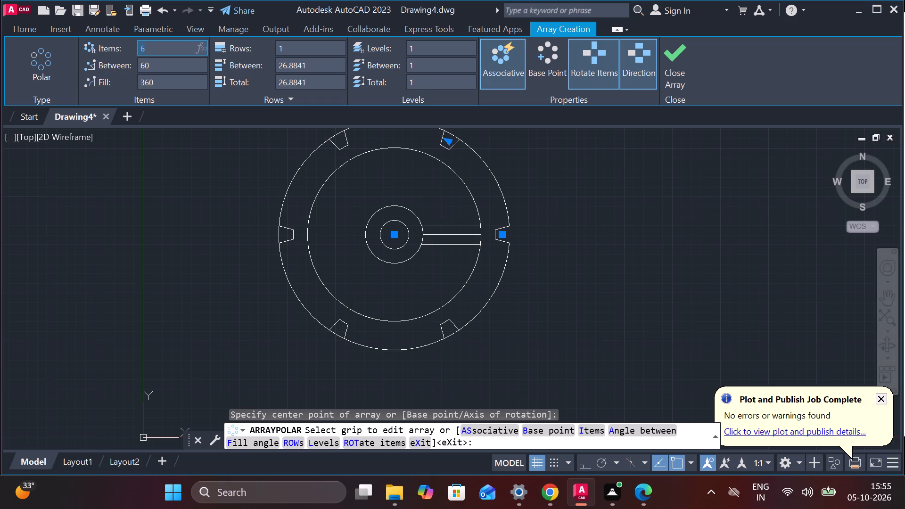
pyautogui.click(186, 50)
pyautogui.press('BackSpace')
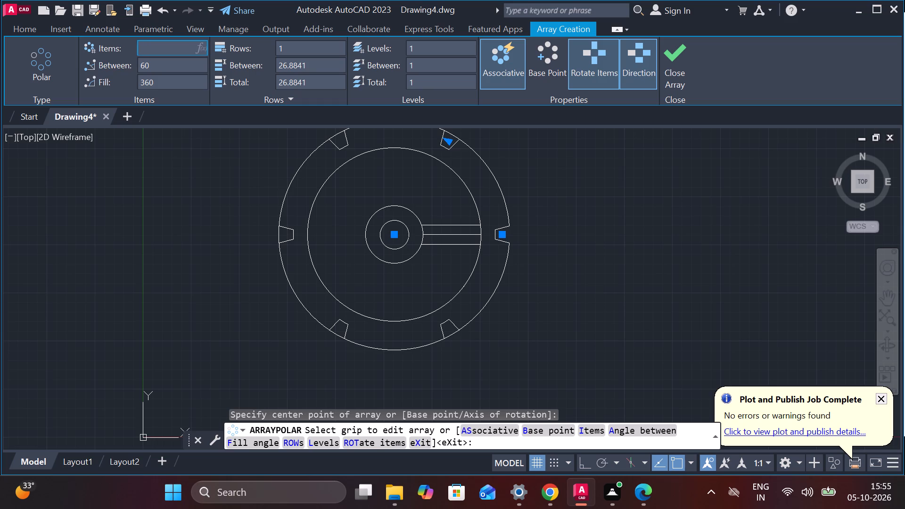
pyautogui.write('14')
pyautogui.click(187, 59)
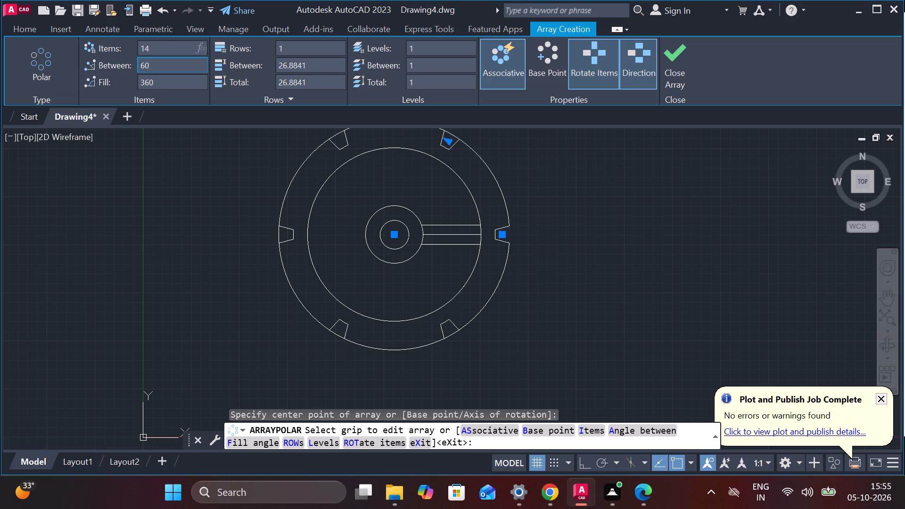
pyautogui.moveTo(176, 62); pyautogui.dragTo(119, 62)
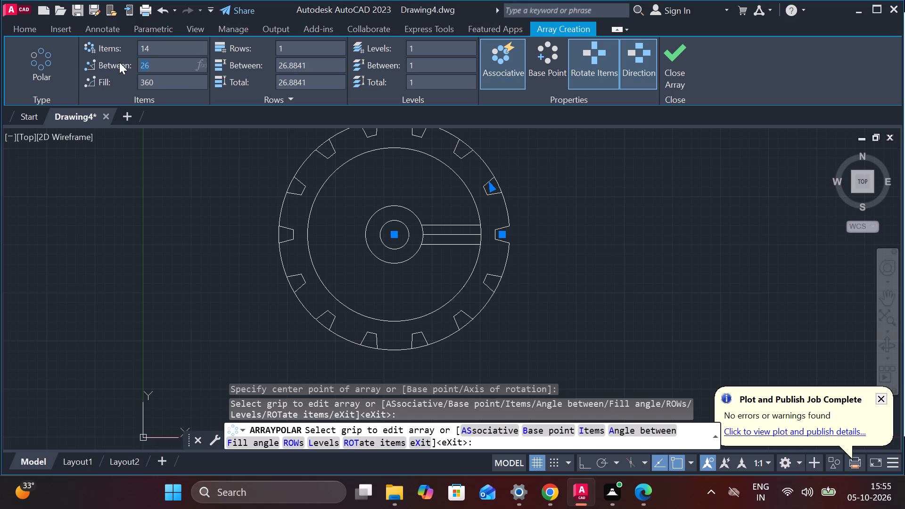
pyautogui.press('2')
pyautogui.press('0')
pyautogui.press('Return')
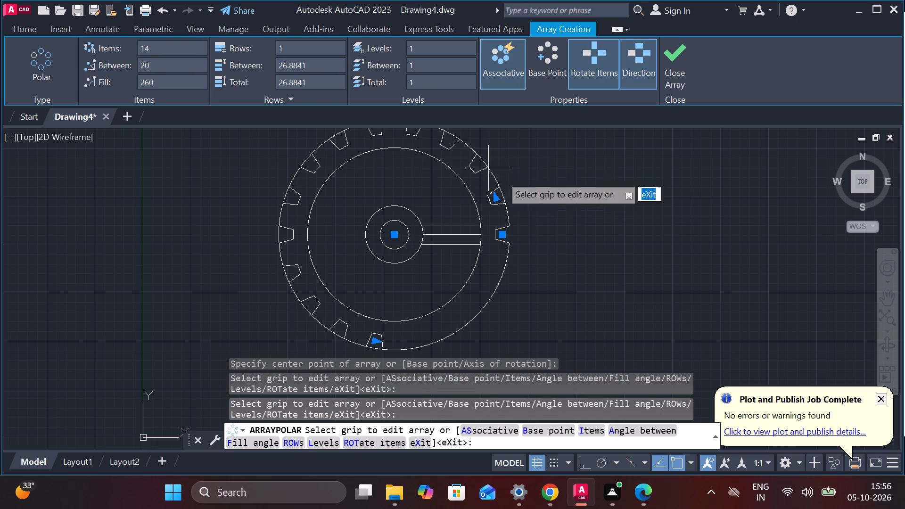
# Turn off associativity for the notch array.
pyautogui.click(516, 43)
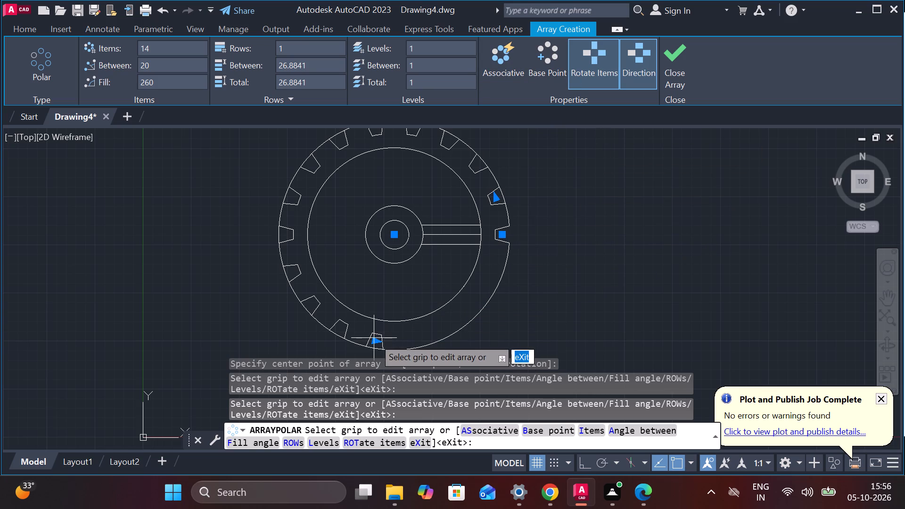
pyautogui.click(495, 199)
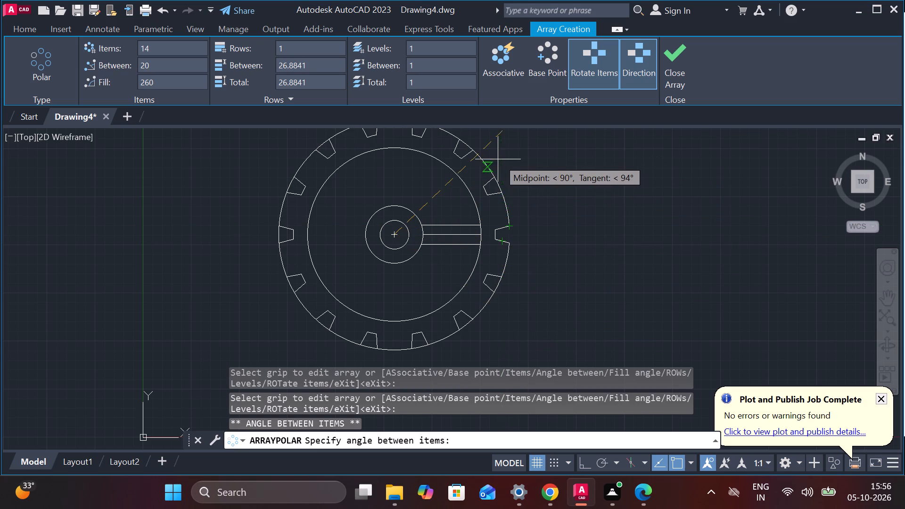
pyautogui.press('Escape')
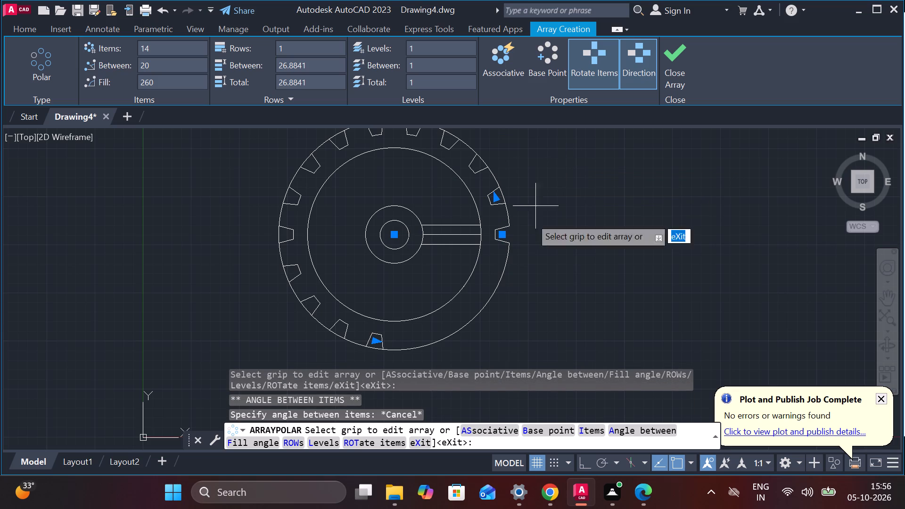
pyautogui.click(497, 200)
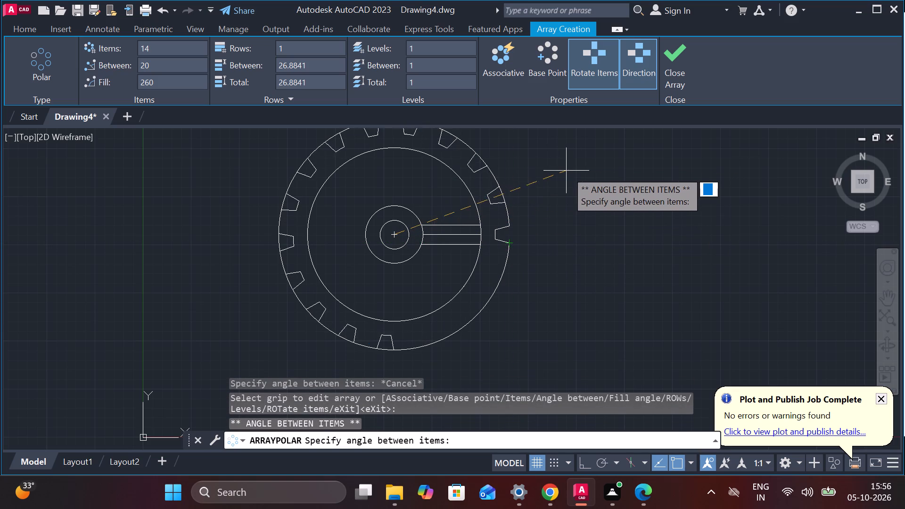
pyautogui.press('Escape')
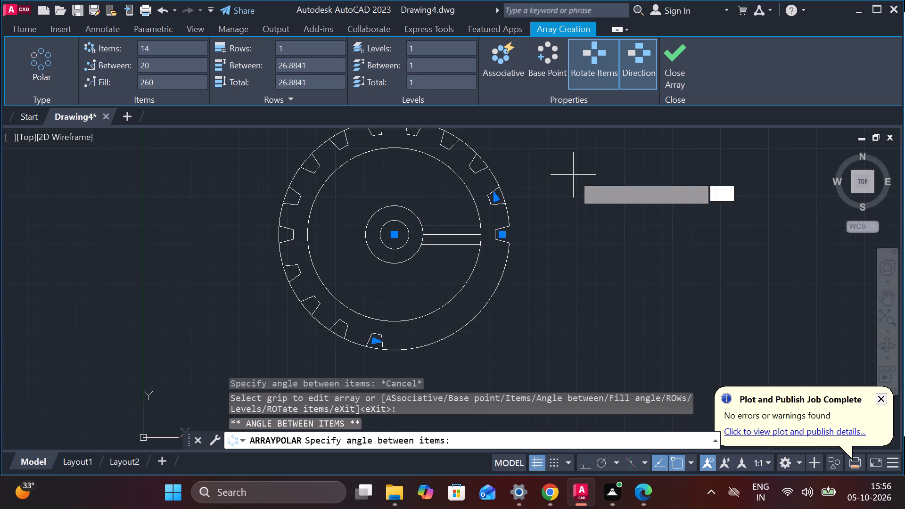
# Set the notch array's fill angle to 360°.
pyautogui.scroll(-1, 572, 244)
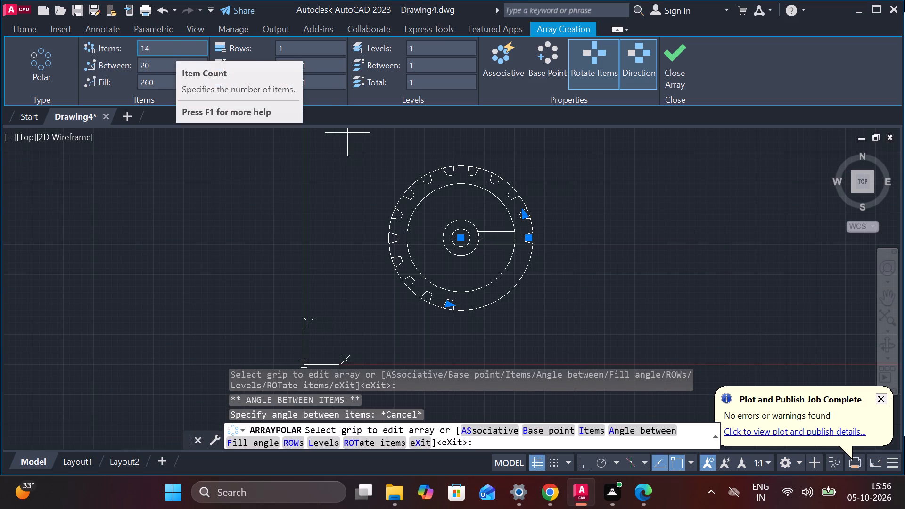
pyautogui.click(187, 89)
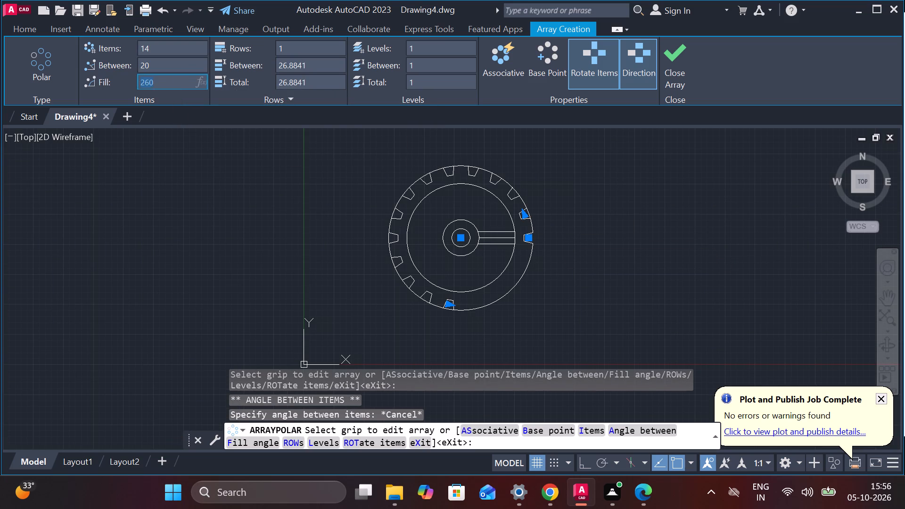
pyautogui.press('3')
pyautogui.write('60')
pyautogui.press('Return')
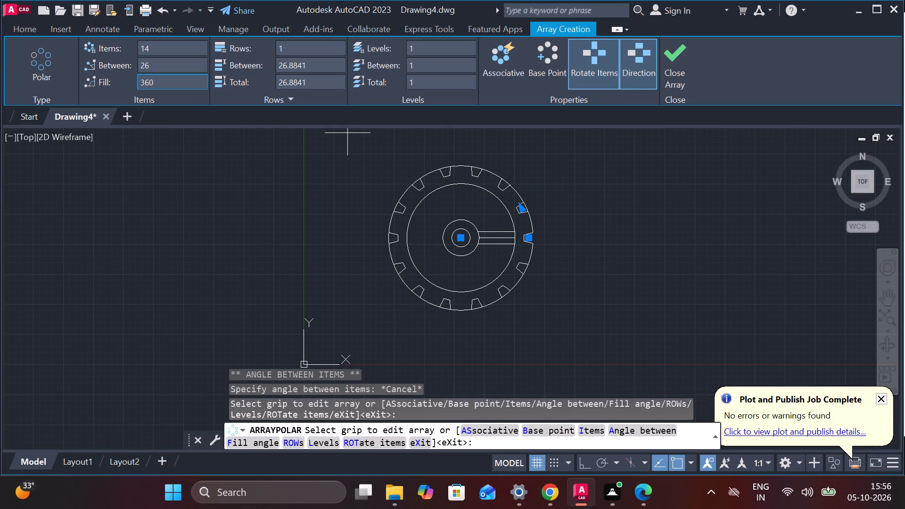
# Set the notch array's item count to 18 and finish the array.
pyautogui.click(168, 48)
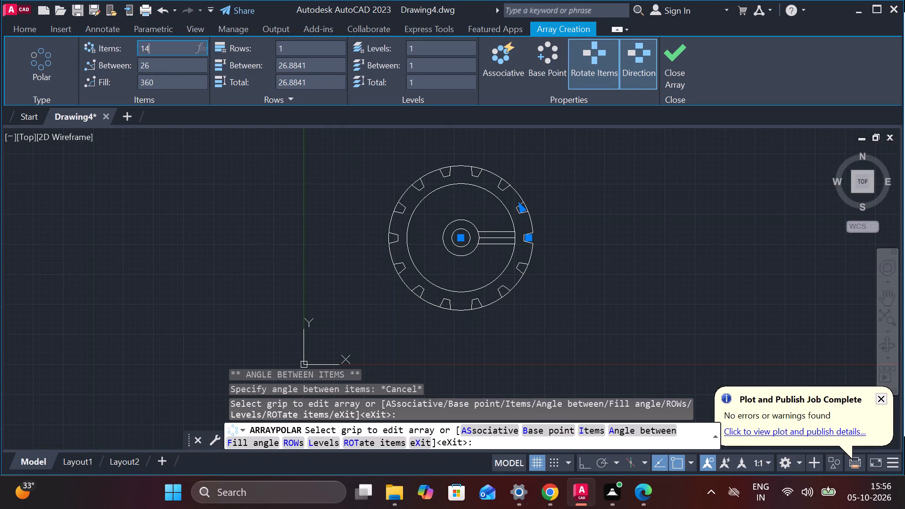
pyautogui.press('BackSpace')
pyautogui.write('8\\')
pyautogui.press('BackSpace')
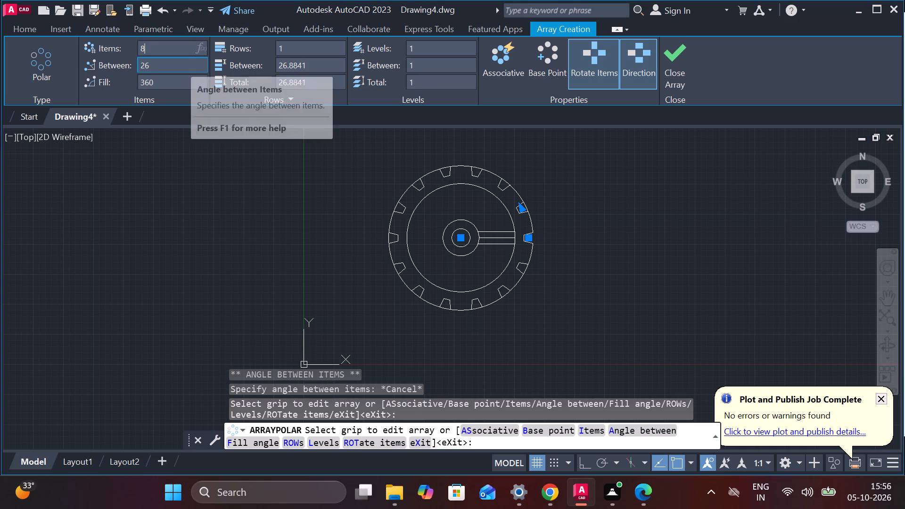
pyautogui.write('`1')
pyautogui.press('BackSpace')
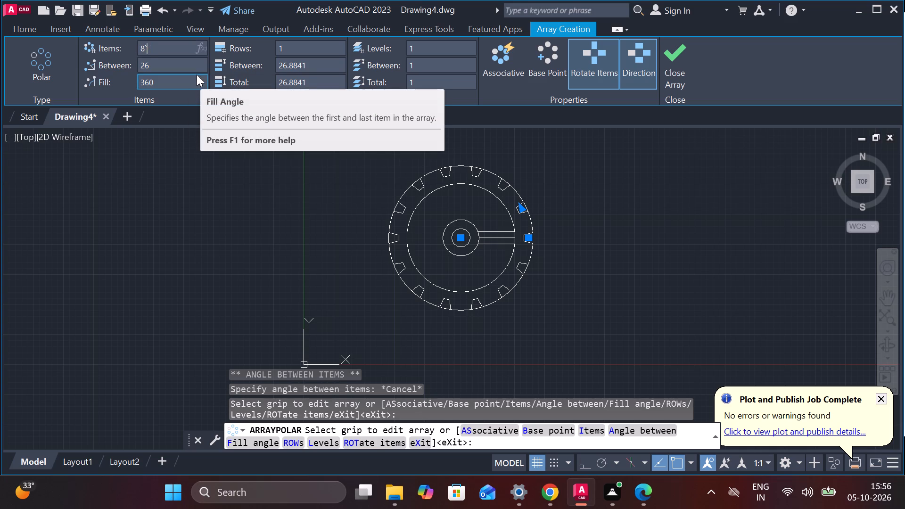
pyautogui.press('BackSpace')
pyautogui.press('BackSpace')
pyautogui.press('1')
pyautogui.press('8')
pyautogui.click(169, 61)
pyautogui.click(166, 68)
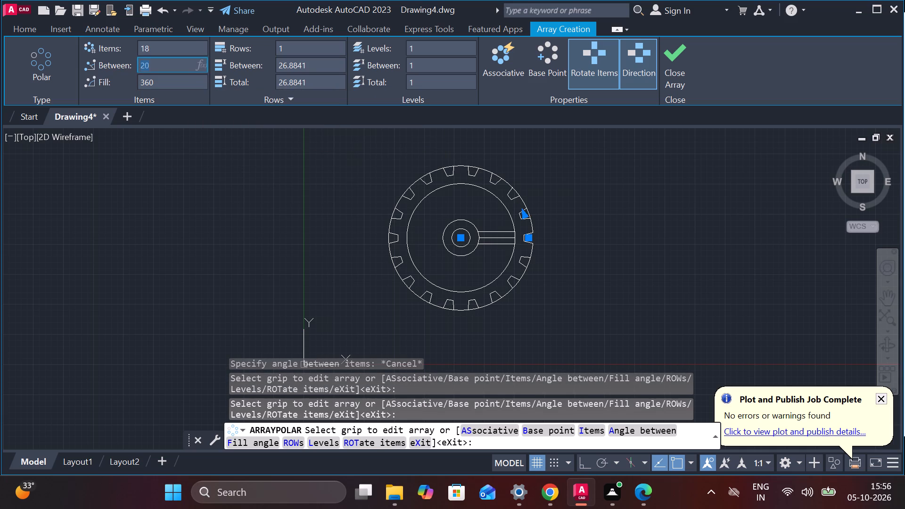
pyautogui.click(686, 67)
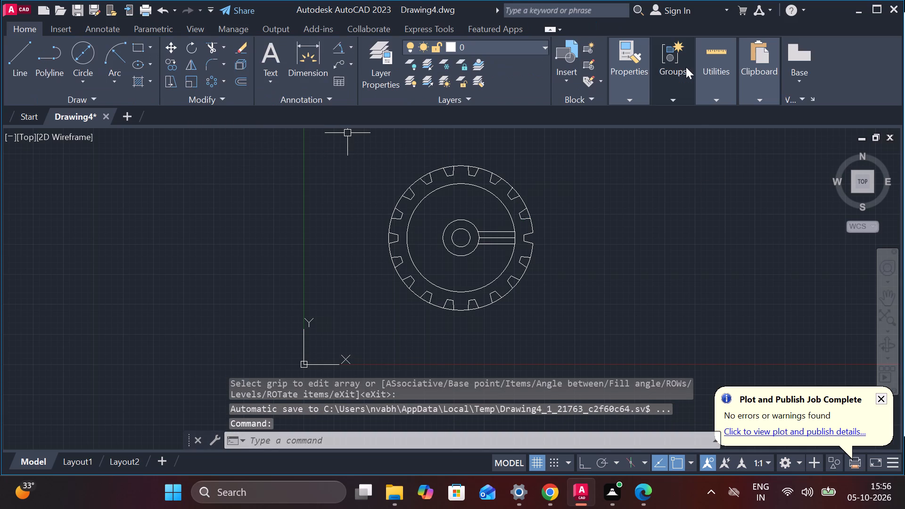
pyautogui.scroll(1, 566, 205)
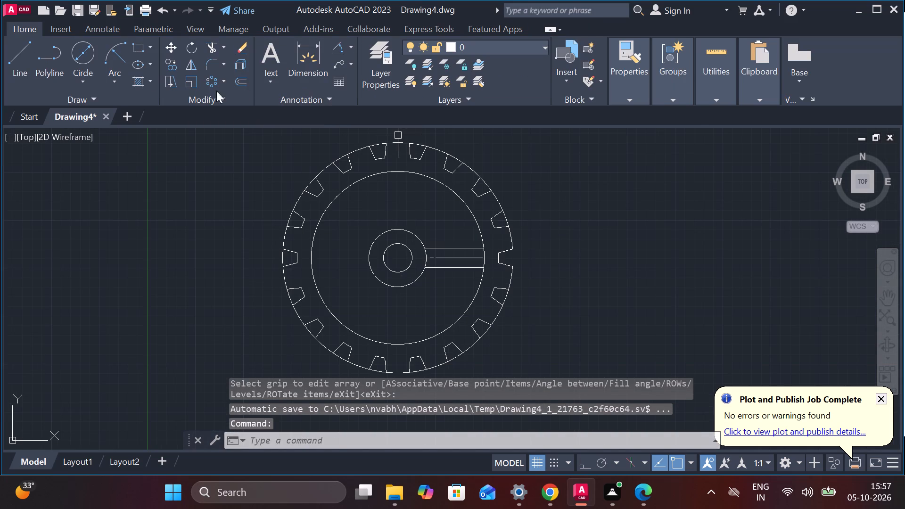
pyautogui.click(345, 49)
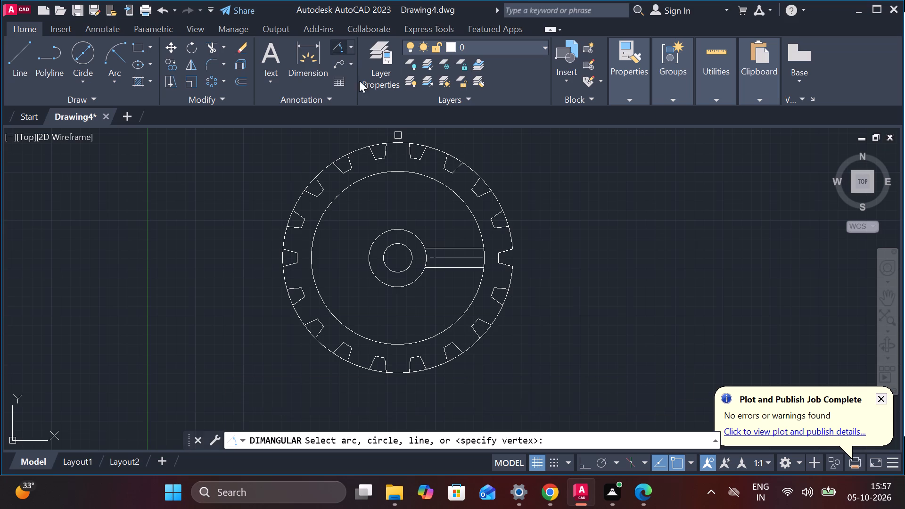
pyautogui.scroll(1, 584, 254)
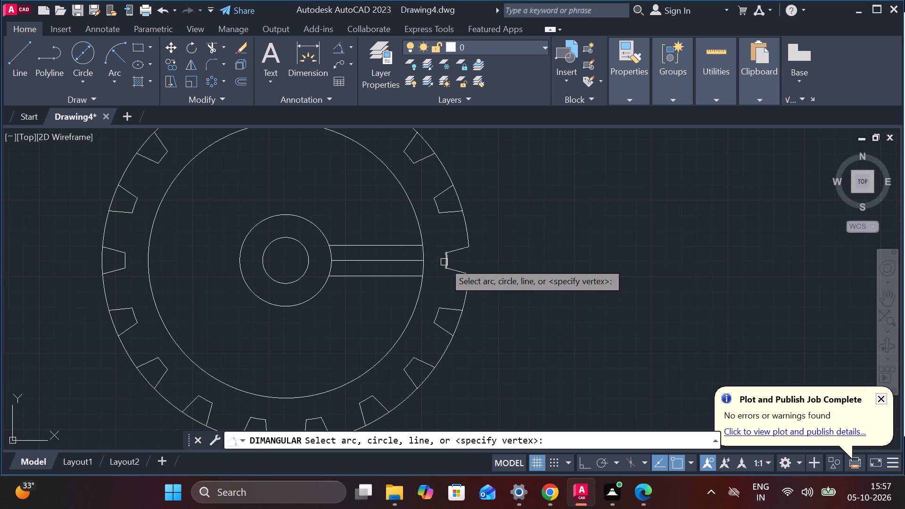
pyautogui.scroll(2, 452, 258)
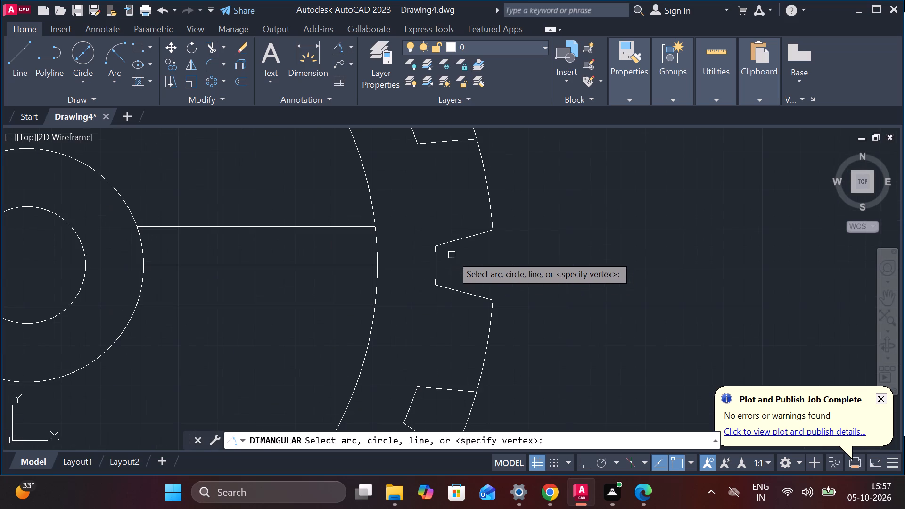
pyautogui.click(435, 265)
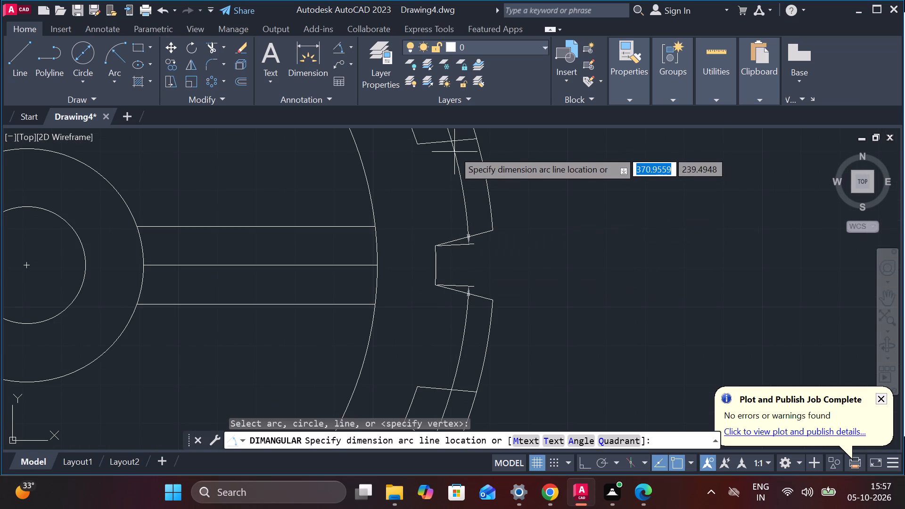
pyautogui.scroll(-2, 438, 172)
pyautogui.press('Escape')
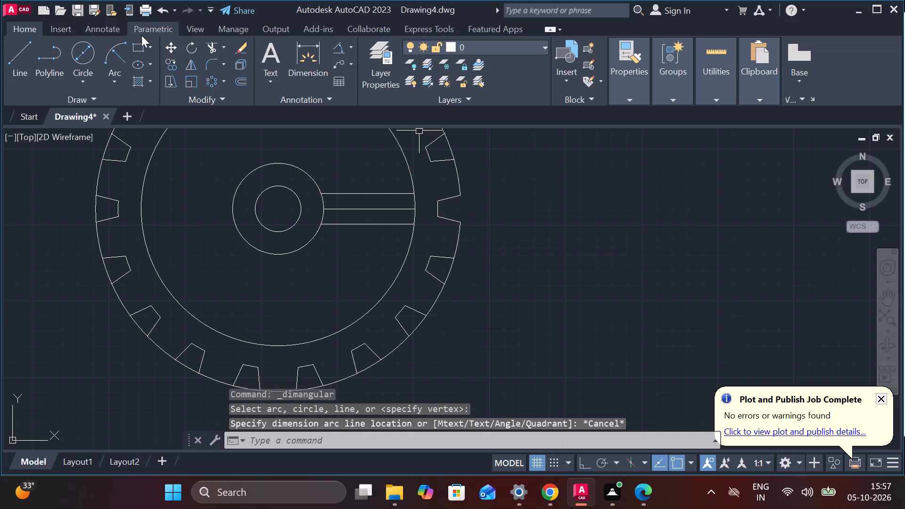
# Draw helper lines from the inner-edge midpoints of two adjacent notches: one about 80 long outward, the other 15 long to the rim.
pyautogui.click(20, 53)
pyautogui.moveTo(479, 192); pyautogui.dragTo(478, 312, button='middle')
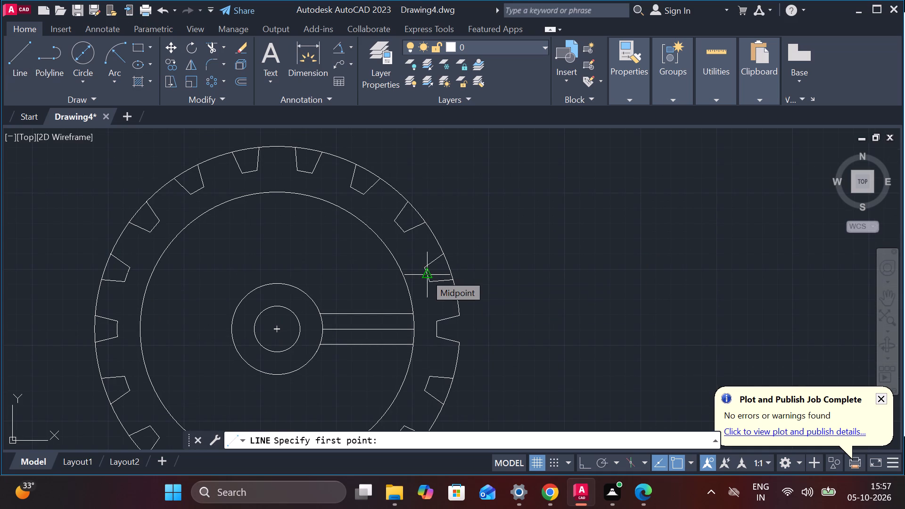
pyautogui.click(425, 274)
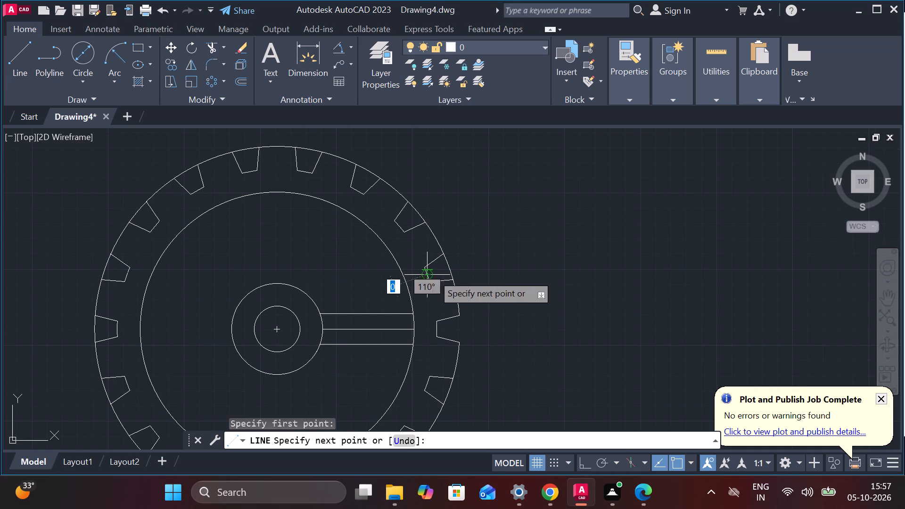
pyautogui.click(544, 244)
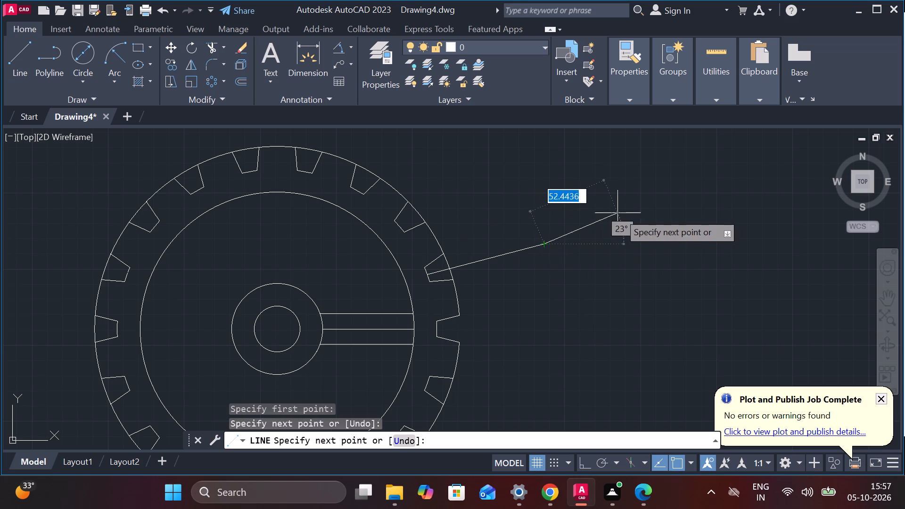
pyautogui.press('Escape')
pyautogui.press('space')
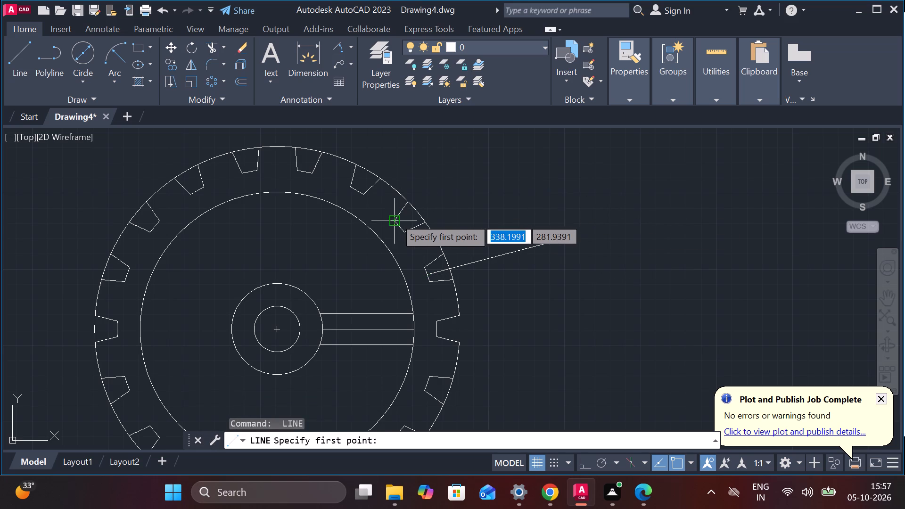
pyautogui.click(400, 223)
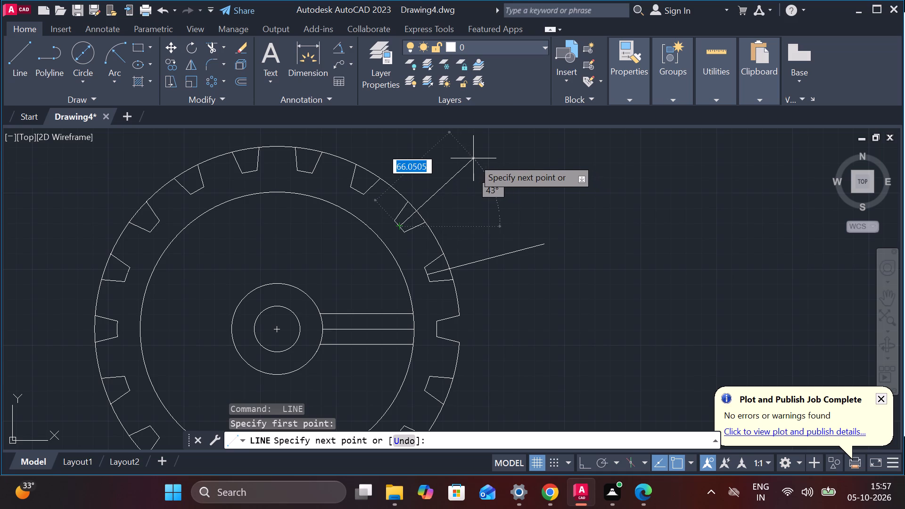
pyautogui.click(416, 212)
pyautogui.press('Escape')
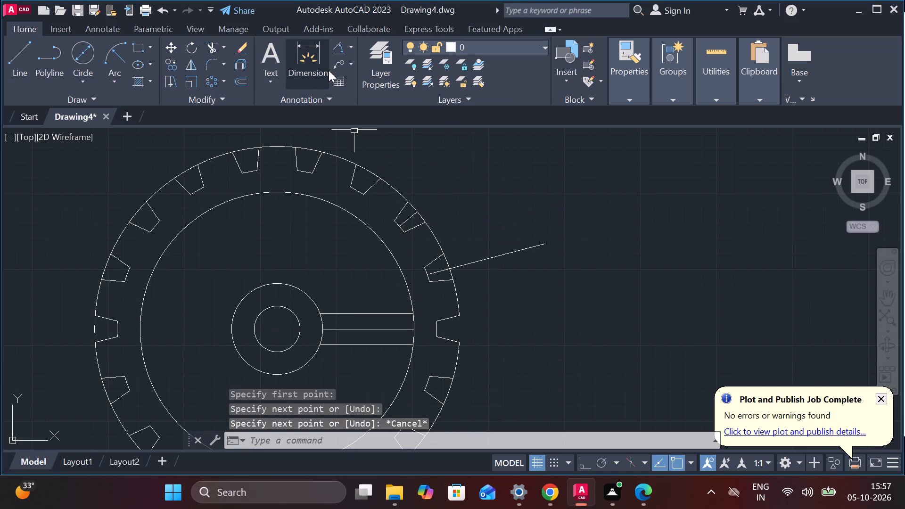
# Measure the angle between the two notch helper lines with an angular dimension, without placing it.
pyautogui.click(340, 52)
pyautogui.click(409, 213)
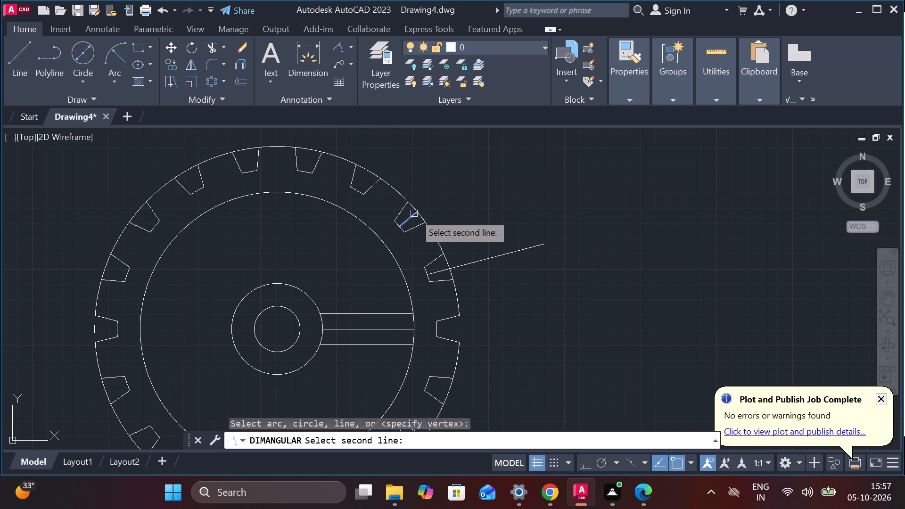
pyautogui.click(471, 262)
pyautogui.scroll(2, 469, 253)
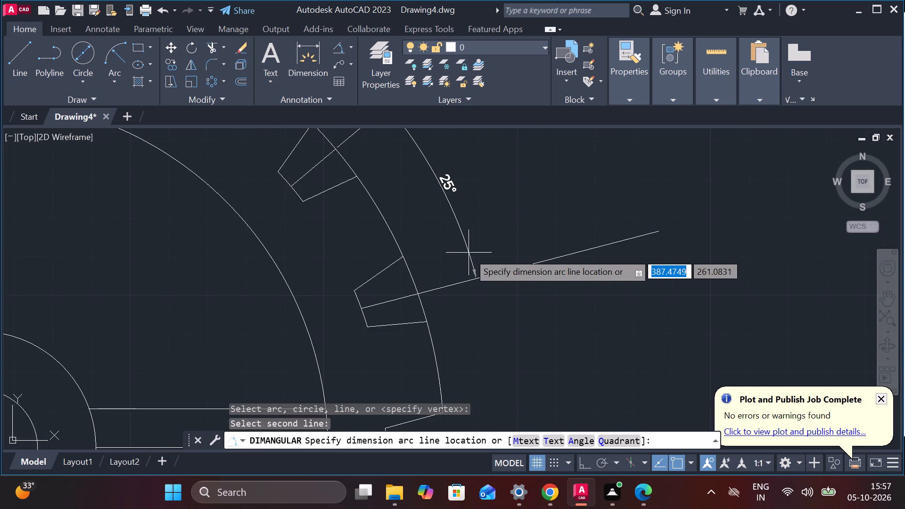
pyautogui.scroll(-2, 469, 253)
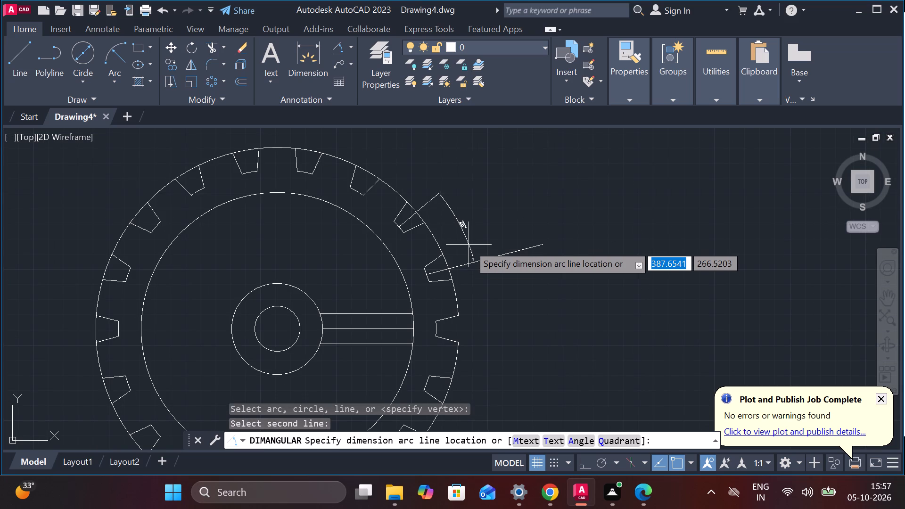
pyautogui.press('Escape')
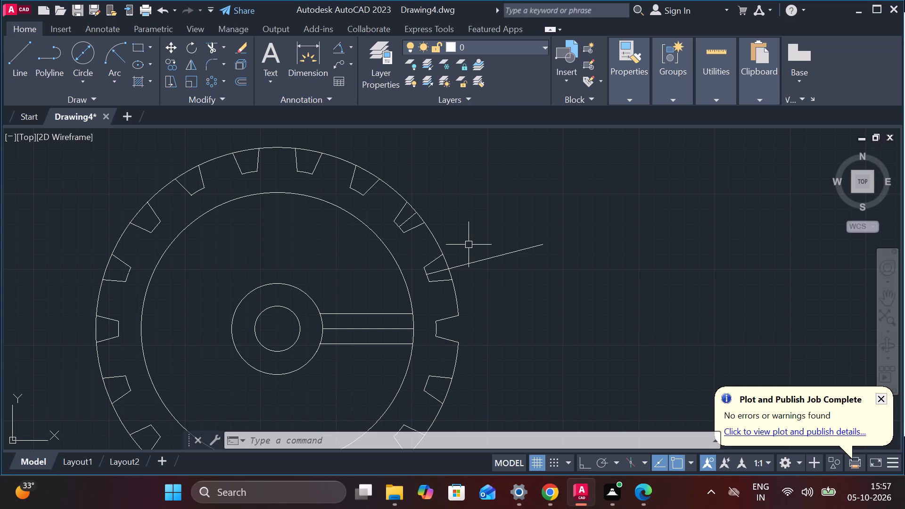
# Undo the helper lines and the polar notch array, back to the single original rim notch.
pyautogui.hotkey('ctrl', 'z')
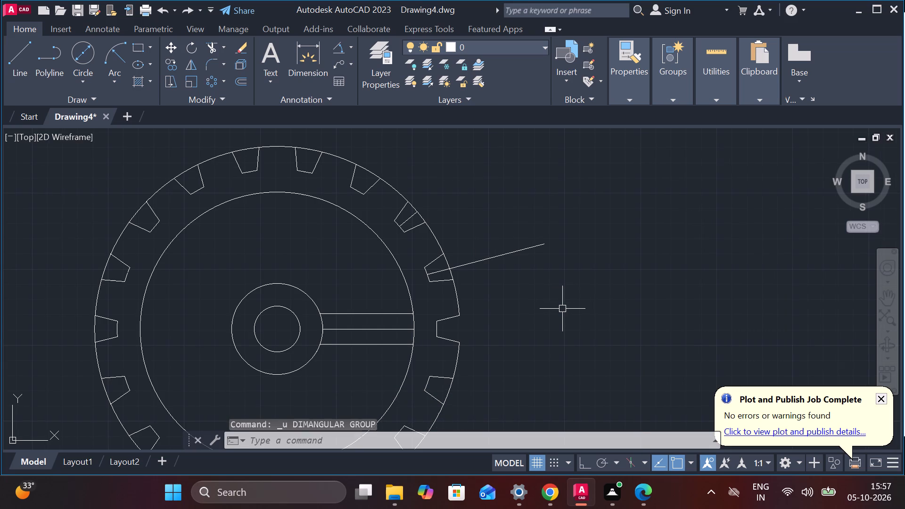
pyautogui.hotkey('ctrl', 'z')
pyautogui.hotkey('ctrl', 'z')
pyautogui.hotkey('ctrl', 'z')
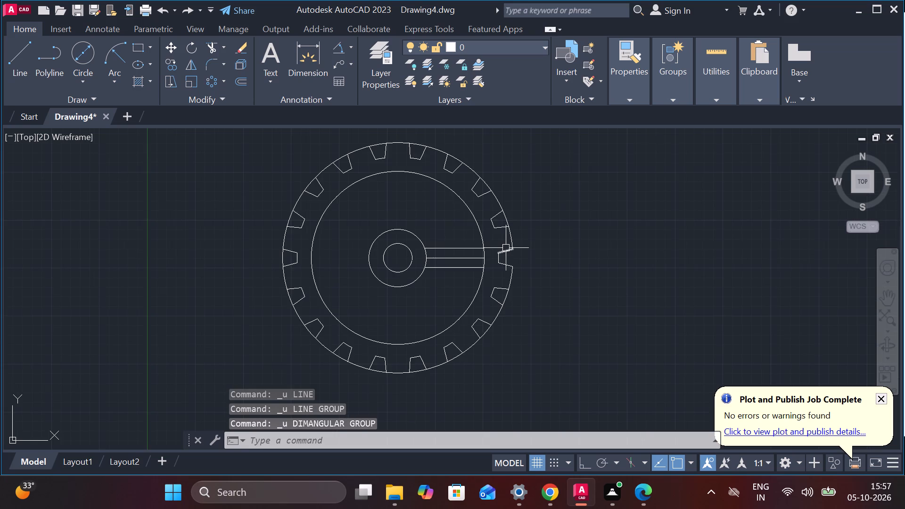
pyautogui.hotkey('ctrl', 'z')
pyautogui.hotkey('ctrl', 'z')
pyautogui.hotkey('ctrl', 'z')
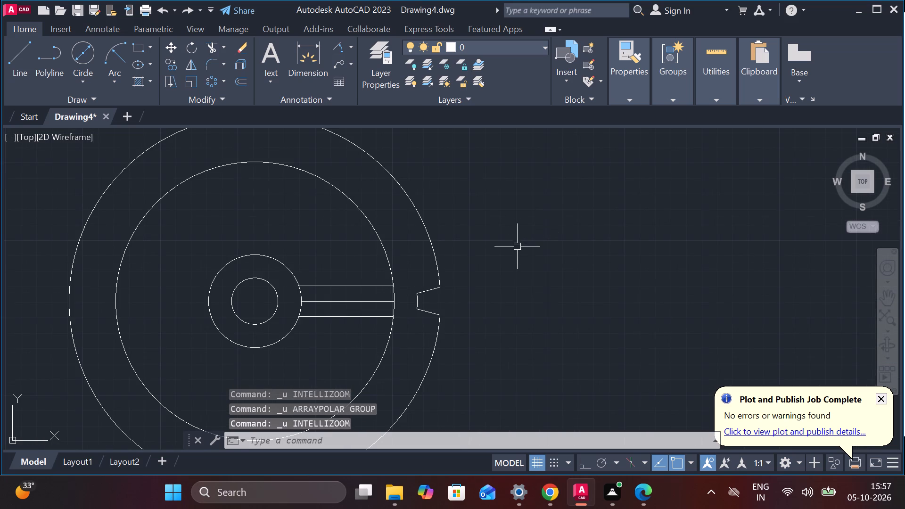
# Draw a line about 182 long from the wheel's centre outward past the rim, at 20° below horizontal.
pyautogui.scroll(-2, 516, 249)
pyautogui.scroll(2, 509, 262)
pyautogui.moveTo(510, 263); pyautogui.dragTo(558, 148, button='middle')
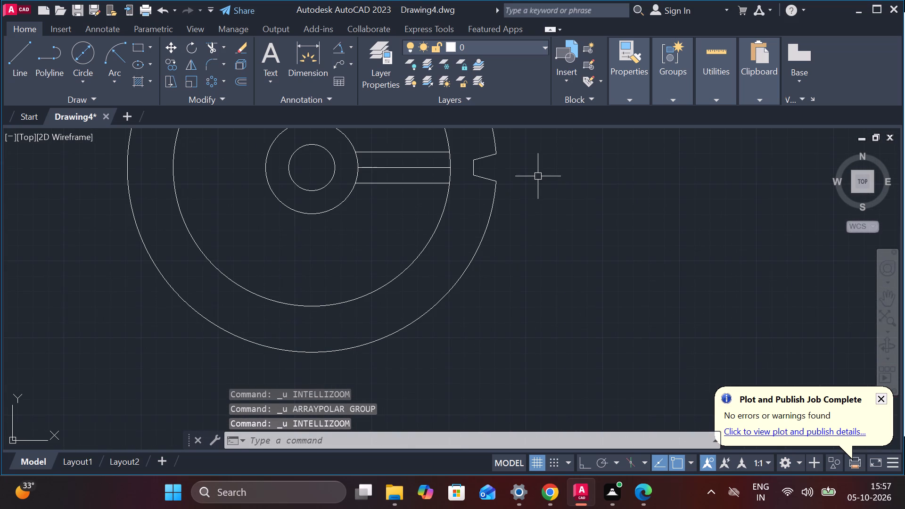
pyautogui.moveTo(541, 179); pyautogui.dragTo(525, 225, button='middle')
pyautogui.scroll(2, 482, 210)
pyautogui.scroll(-2, 487, 210)
pyautogui.click(19, 55)
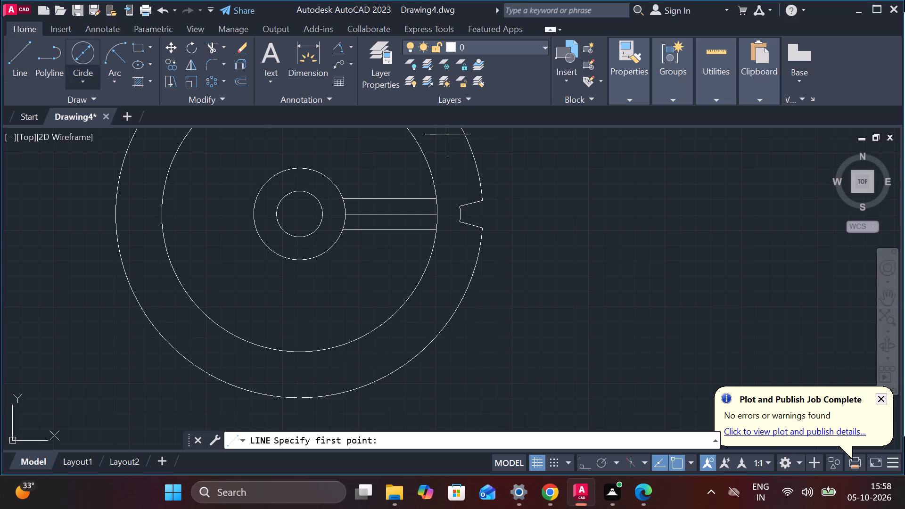
pyautogui.click(299, 215)
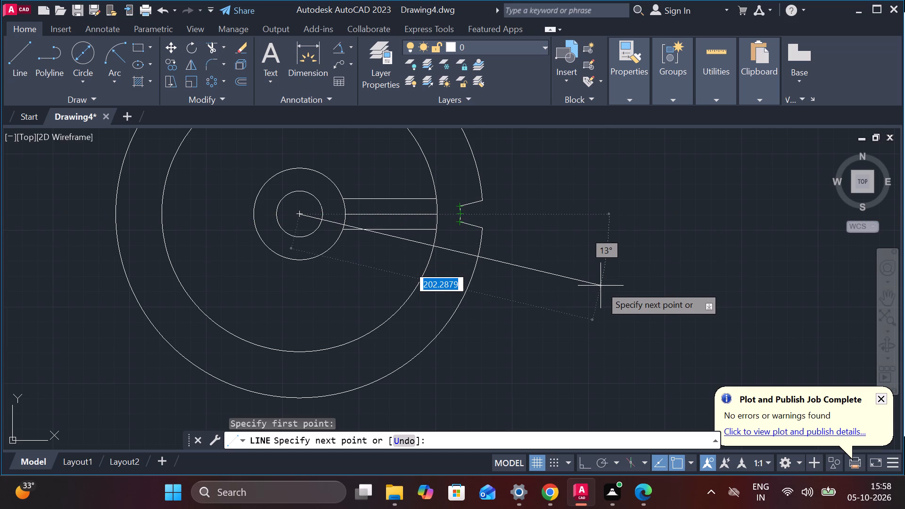
pyautogui.press('Tab')
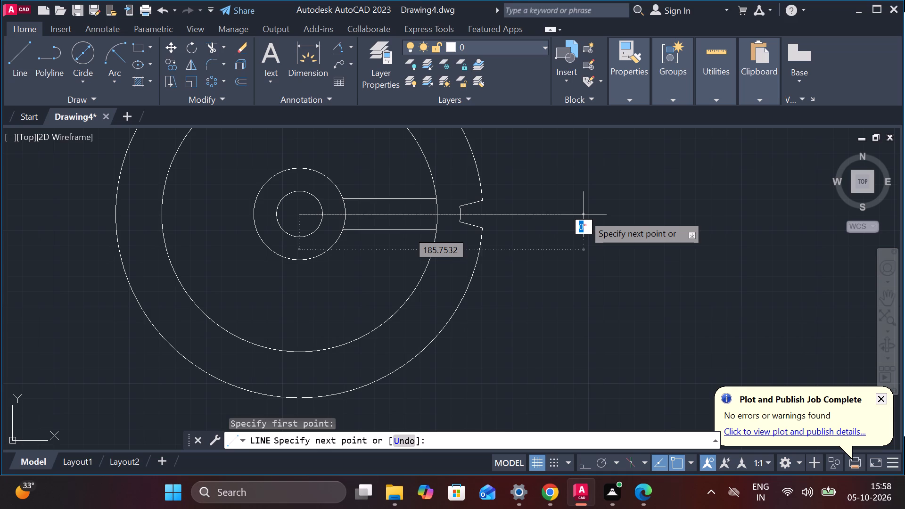
pyautogui.click(562, 307)
pyautogui.press('Escape')
# Offset the 20° line by 5 on its upper side.
pyautogui.scroll(1, 540, 262)
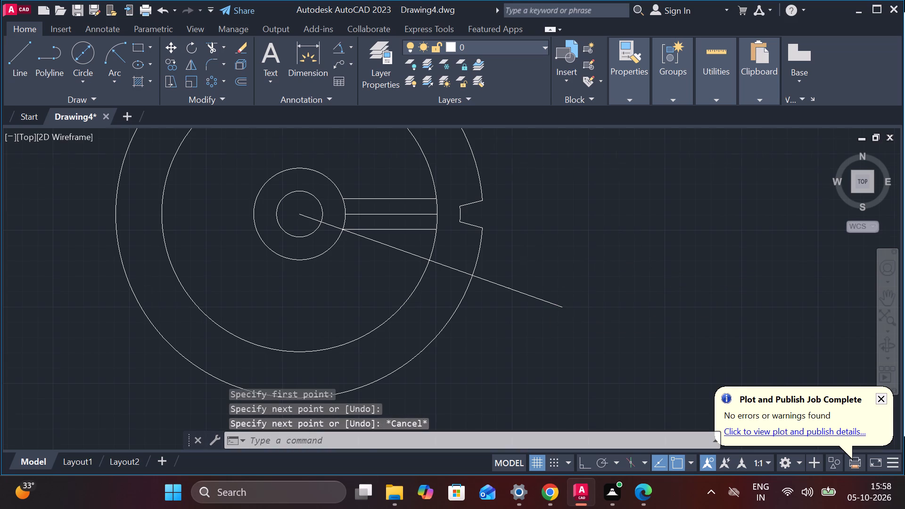
pyautogui.press('o')
pyautogui.press('Return')
pyautogui.press('Return')
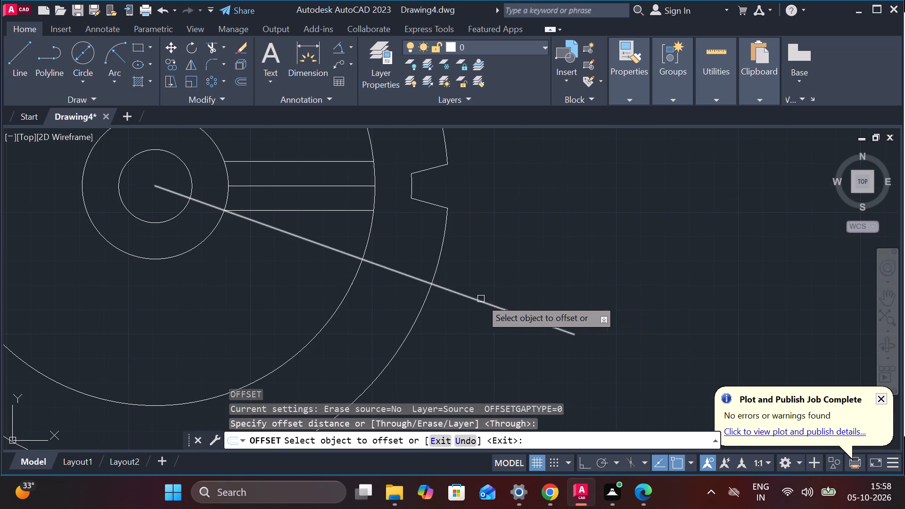
pyautogui.click(478, 302)
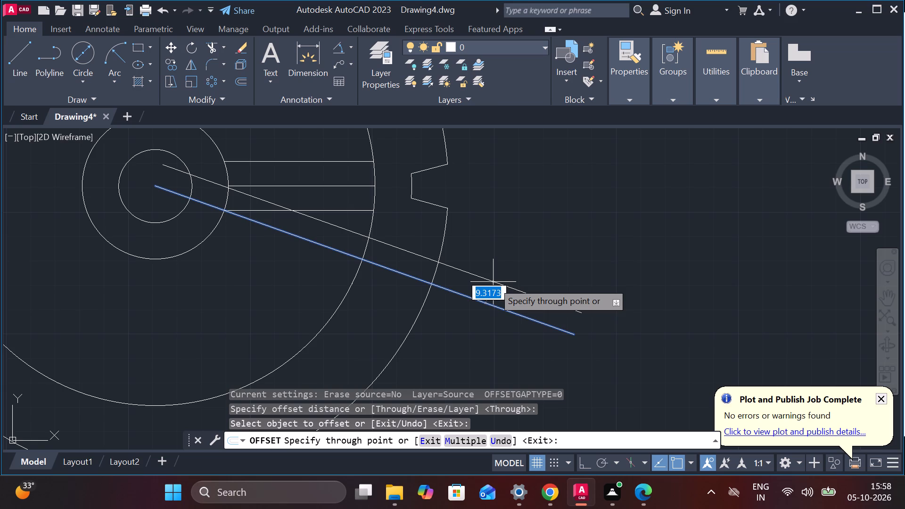
pyautogui.press('5')
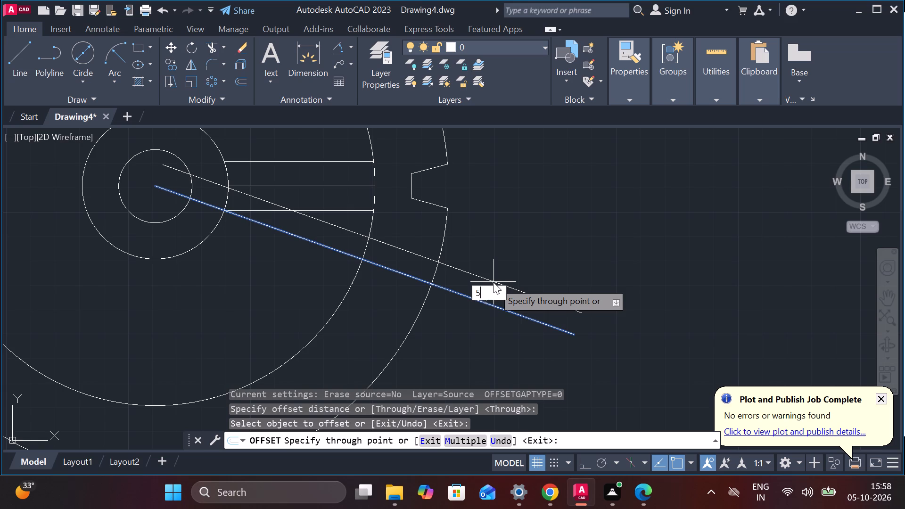
pyautogui.press('Return')
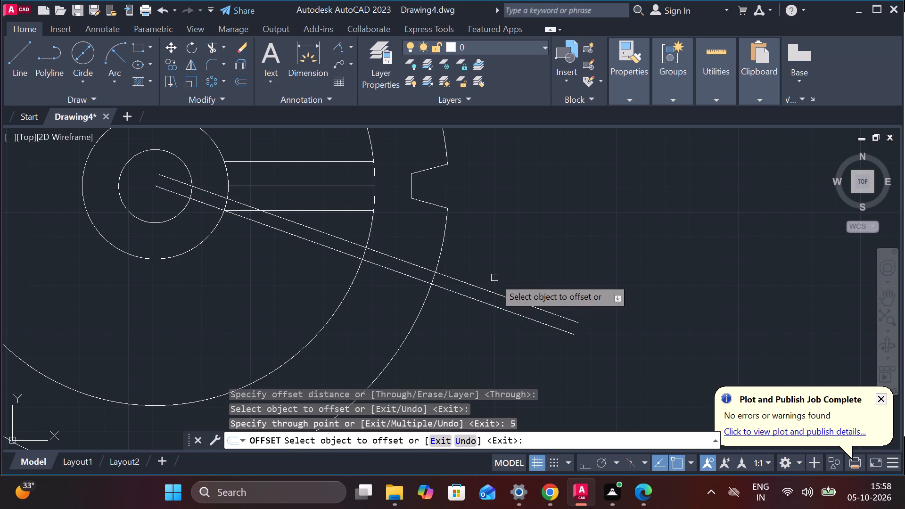
pyautogui.press('Escape')
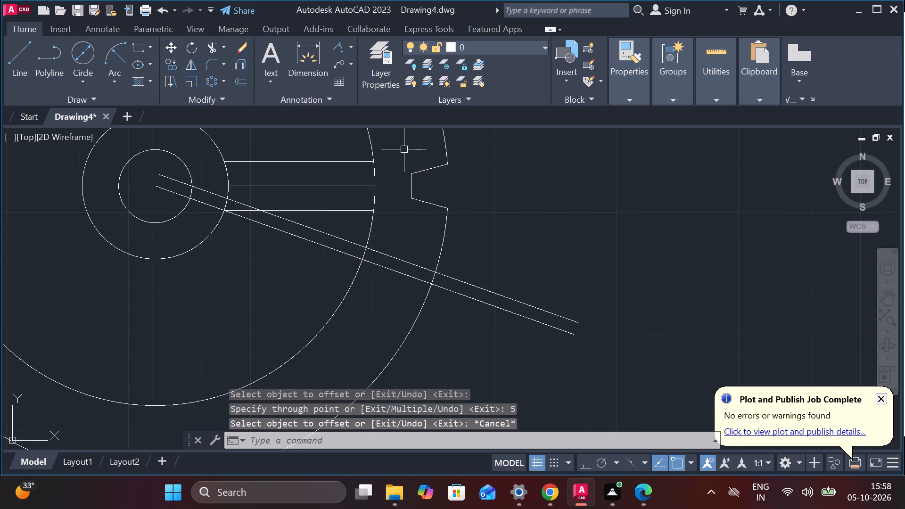
# Copy the three notch lines from their inner-edge midpoint to empty space outside the rim, about 69 away.
pyautogui.click(404, 149)
pyautogui.click(458, 213)
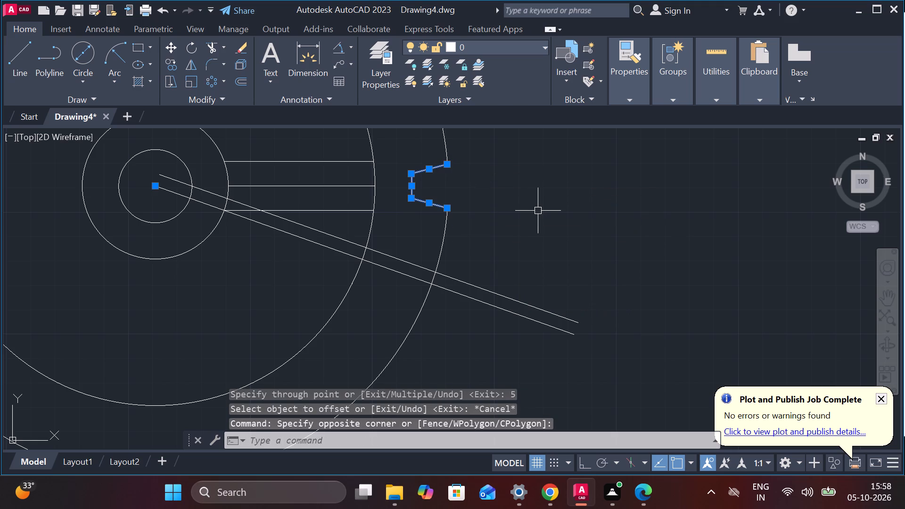
pyautogui.write('CO')
pyautogui.press('Return')
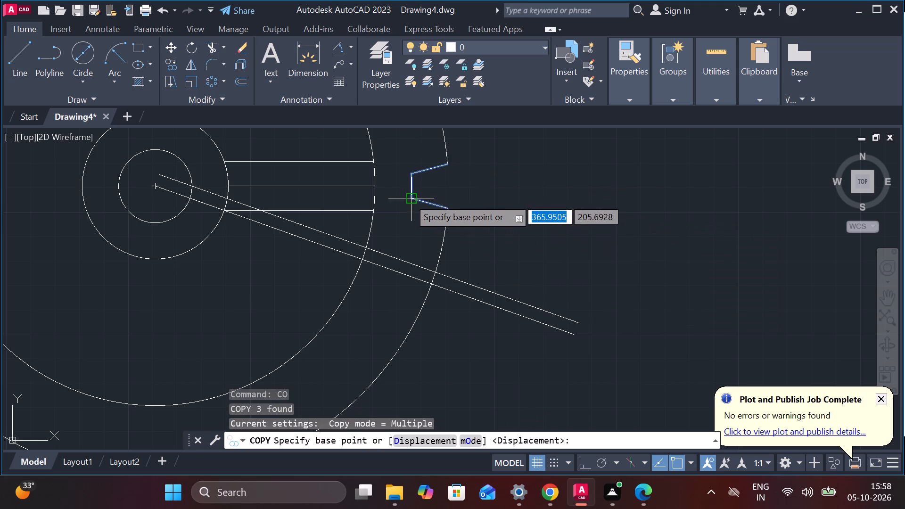
pyautogui.click(413, 188)
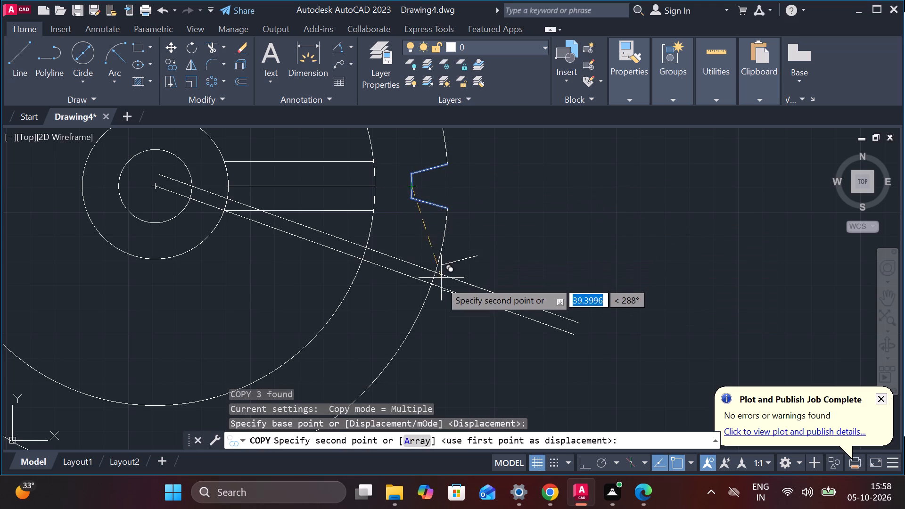
pyautogui.click(564, 258)
pyautogui.press('Escape')
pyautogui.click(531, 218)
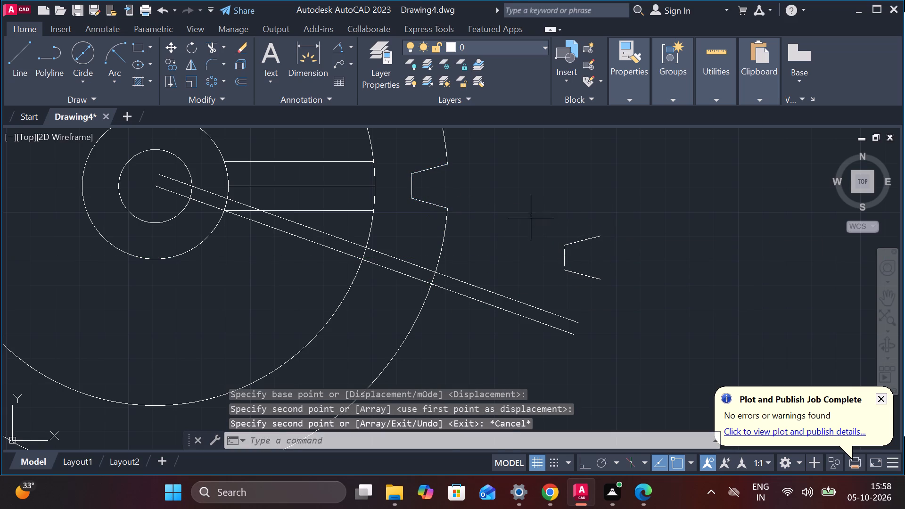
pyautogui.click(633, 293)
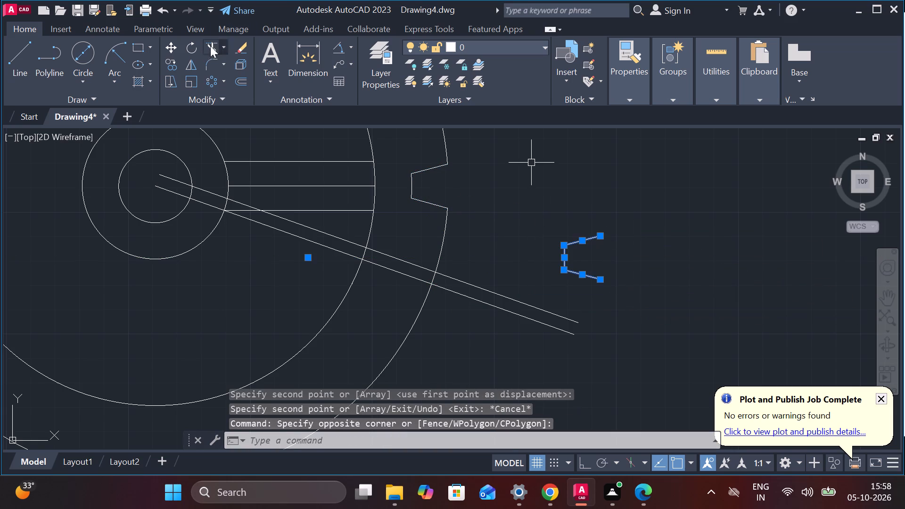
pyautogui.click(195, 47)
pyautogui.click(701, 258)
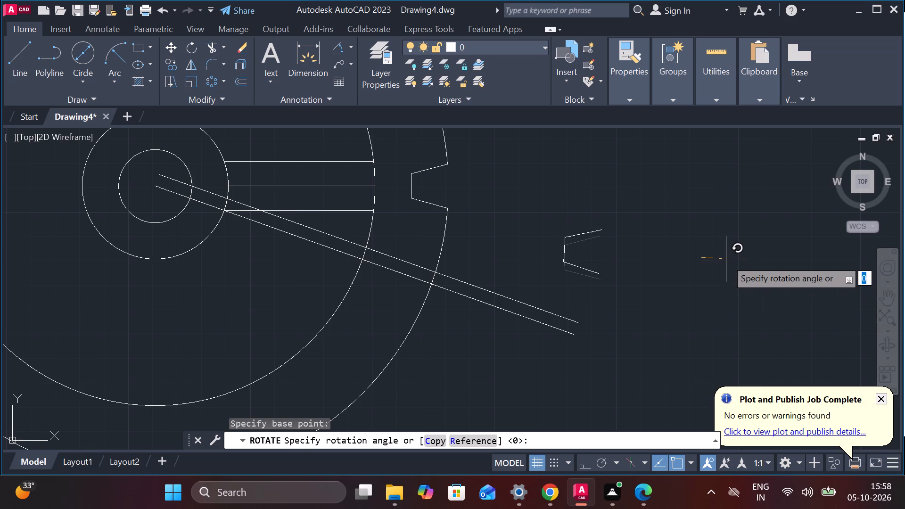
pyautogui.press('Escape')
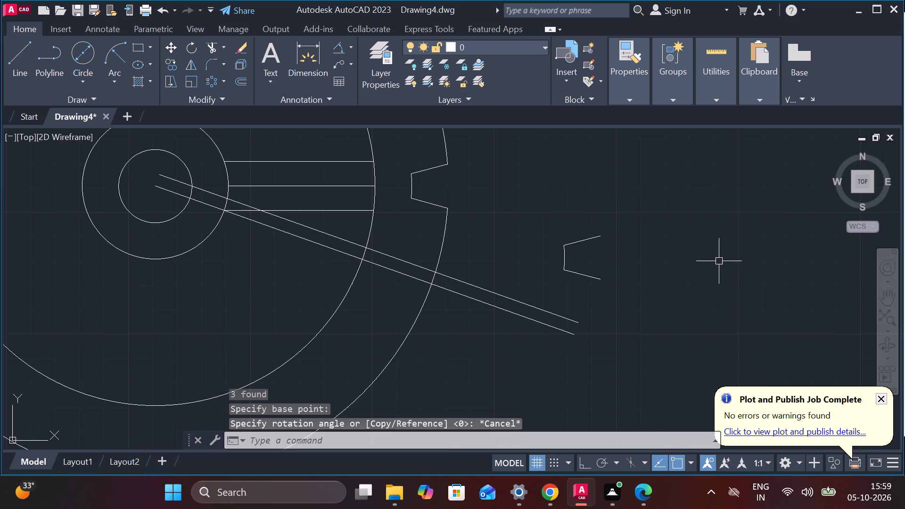
# Rotate the copied notch by 20° about the midpoint of its inner edge.
pyautogui.click(524, 232)
pyautogui.click(627, 287)
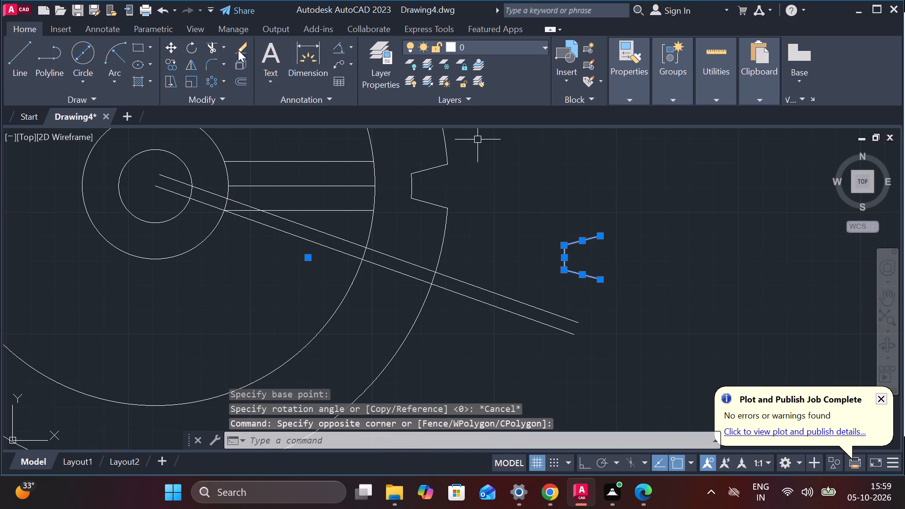
pyautogui.click(194, 47)
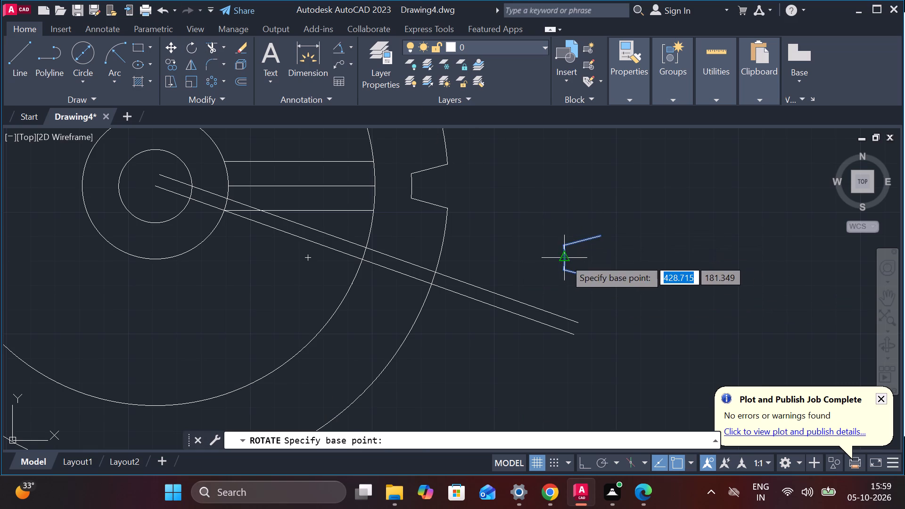
pyautogui.click(565, 259)
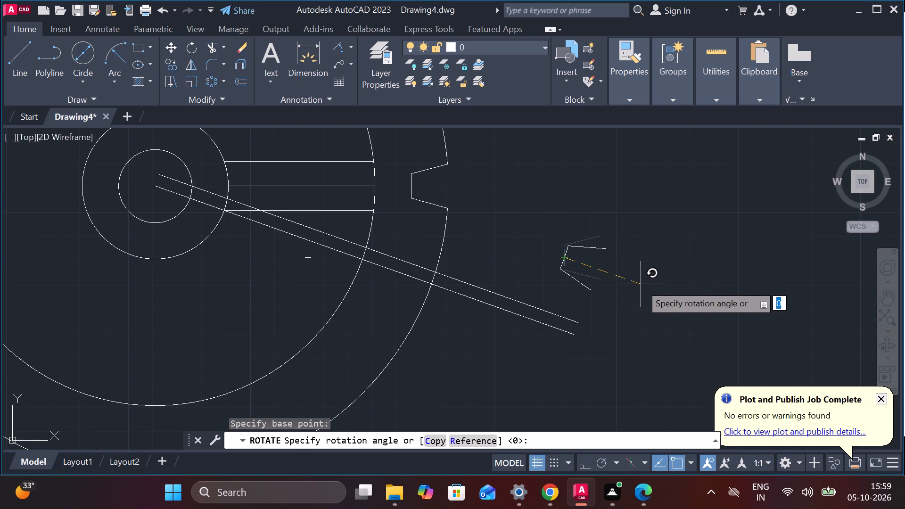
pyautogui.press('2')
pyautogui.press('0')
pyautogui.press('Return')
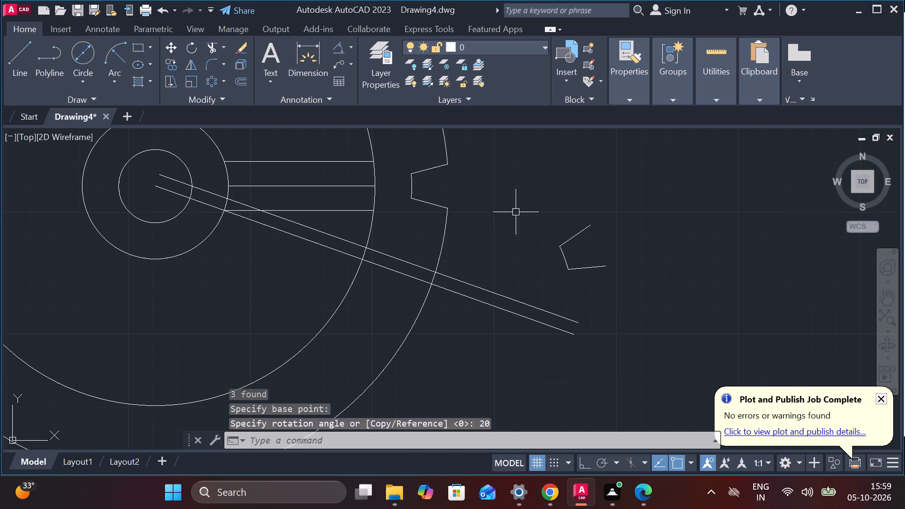
# Rotate the copied notch by -20° about the midpoint of its inner edge.
pyautogui.click(515, 212)
pyautogui.click(651, 291)
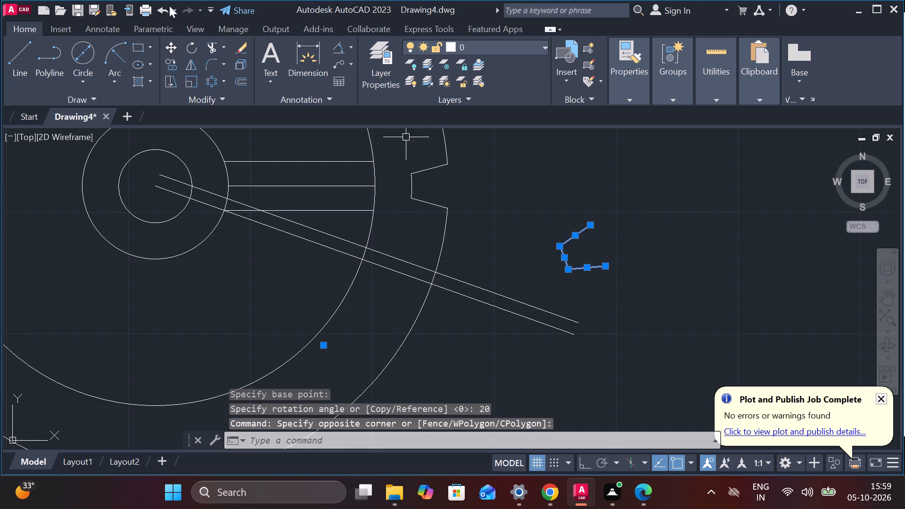
pyautogui.click(195, 48)
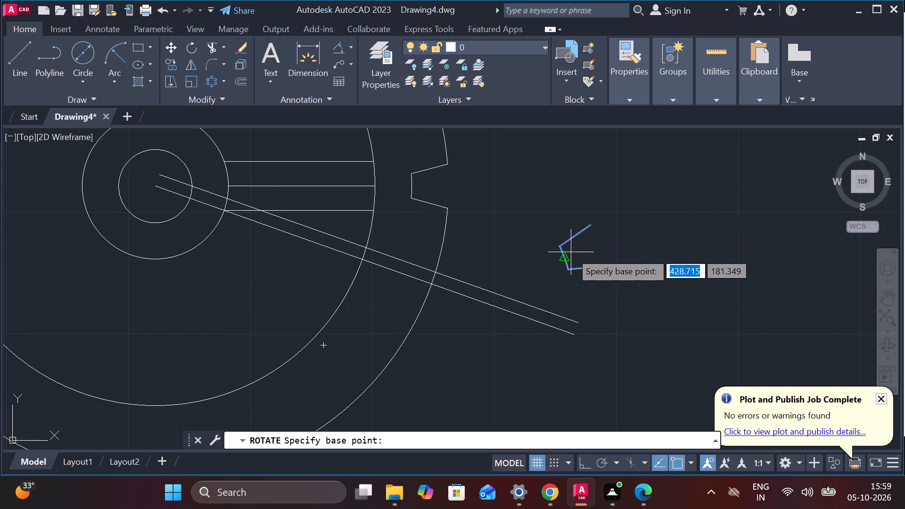
pyautogui.click(566, 253)
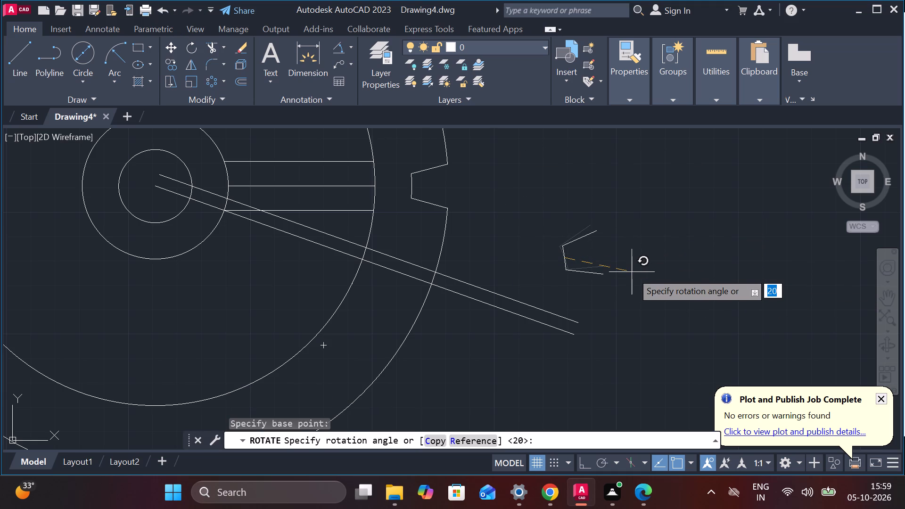
pyautogui.press('-')
pyautogui.press('2')
pyautogui.press('0')
pyautogui.press('Return')
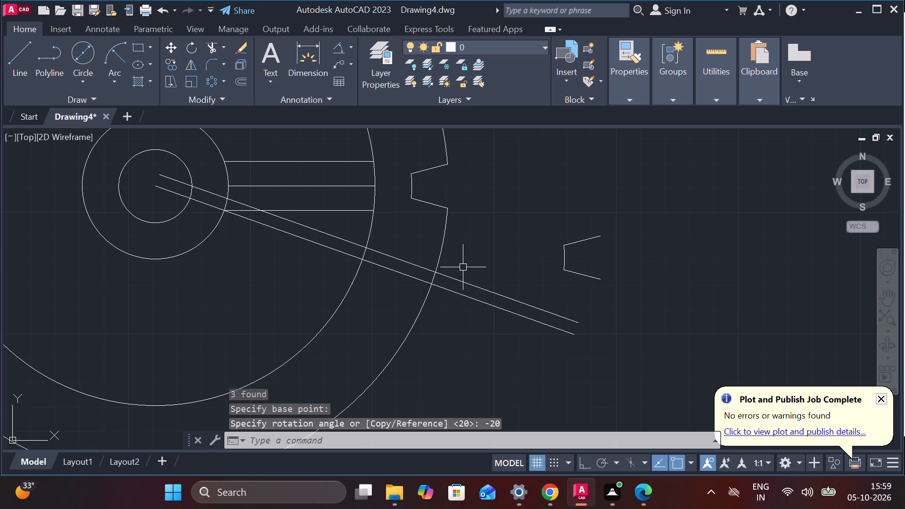
# Offset the middle 20° line by 5 on its lower side.
pyautogui.scroll(1, 463, 267)
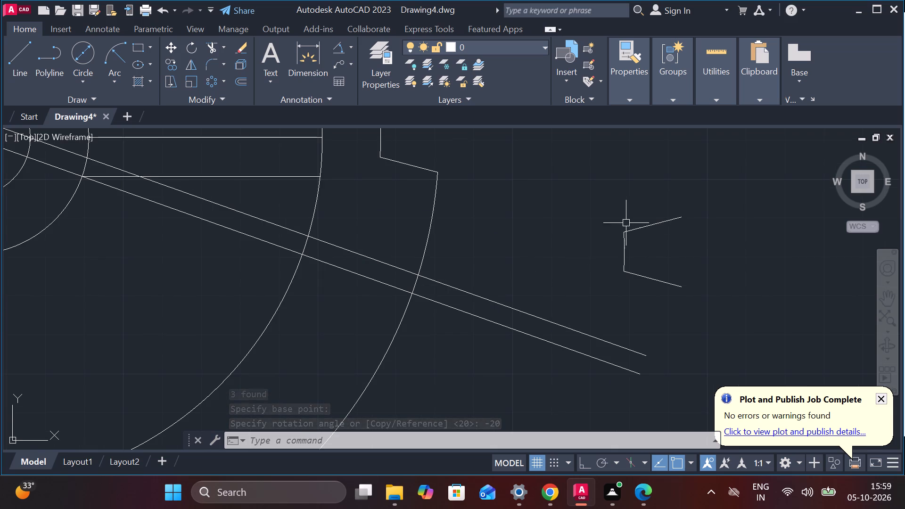
pyautogui.press('Escape')
pyautogui.press('o')
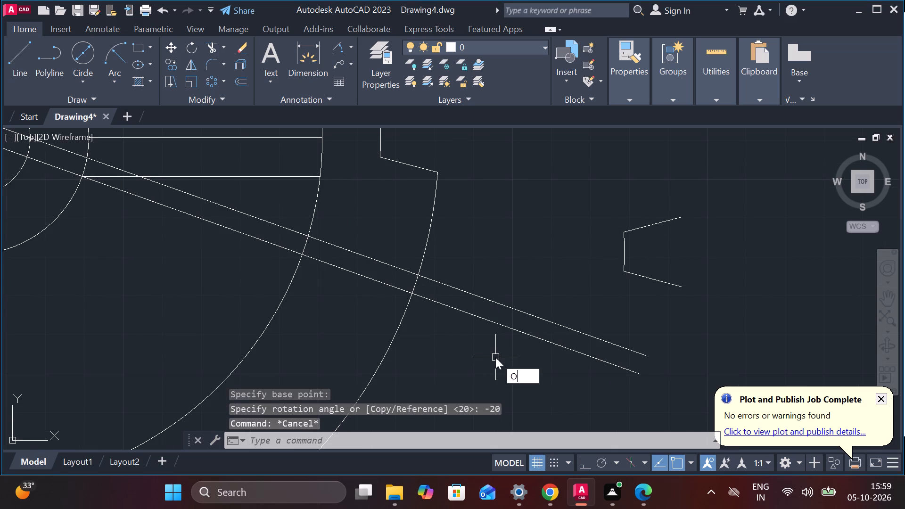
pyautogui.press('Return')
pyautogui.press('Return')
pyautogui.click(442, 304)
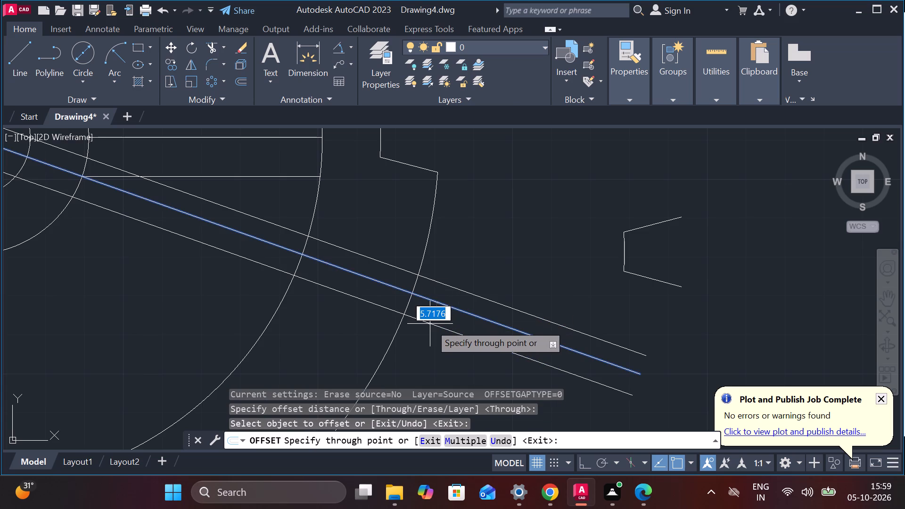
pyautogui.press('5')
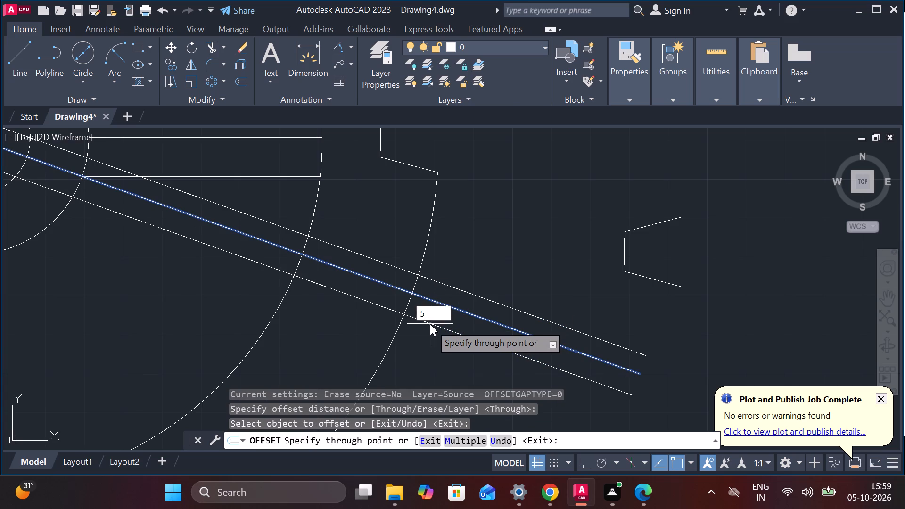
pyautogui.press('Return')
pyautogui.press('Escape')
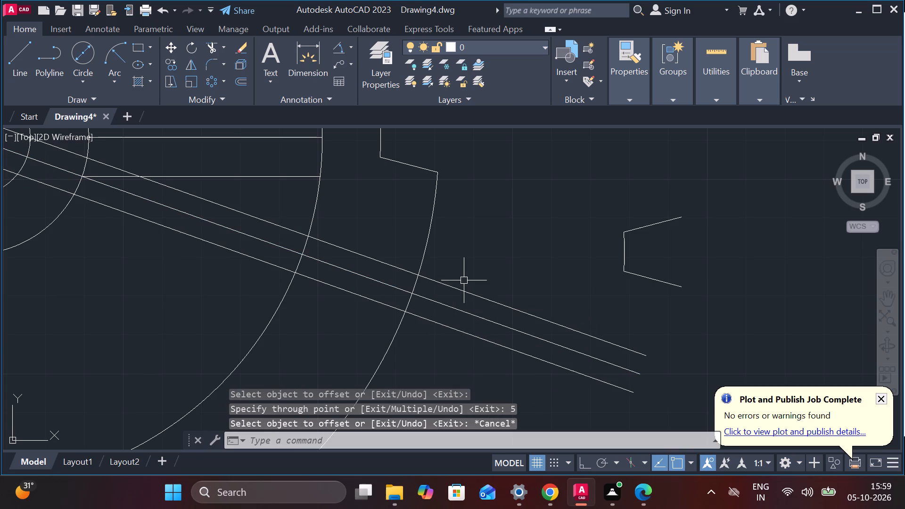
# Extend the original notch's inner-edge arc down across the 20° lines to the lowest of the three.
pyautogui.scroll(-1, 464, 280)
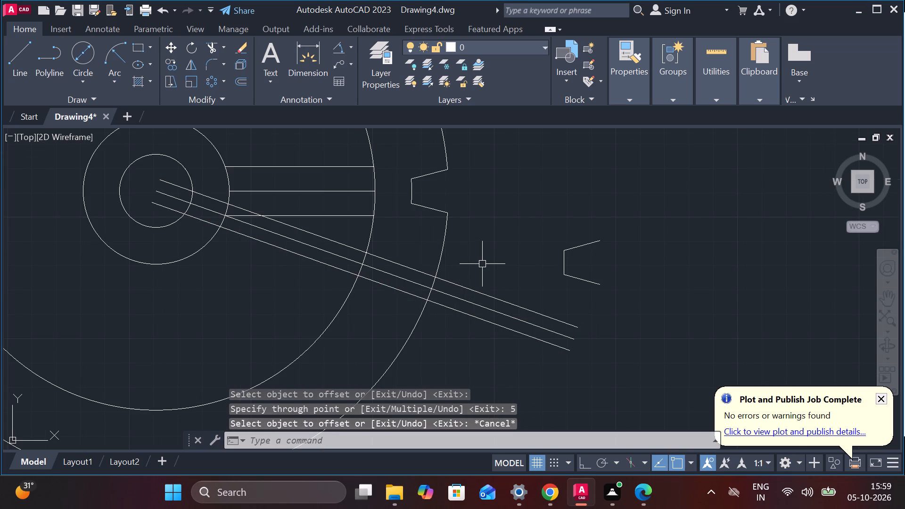
pyautogui.write('EX')
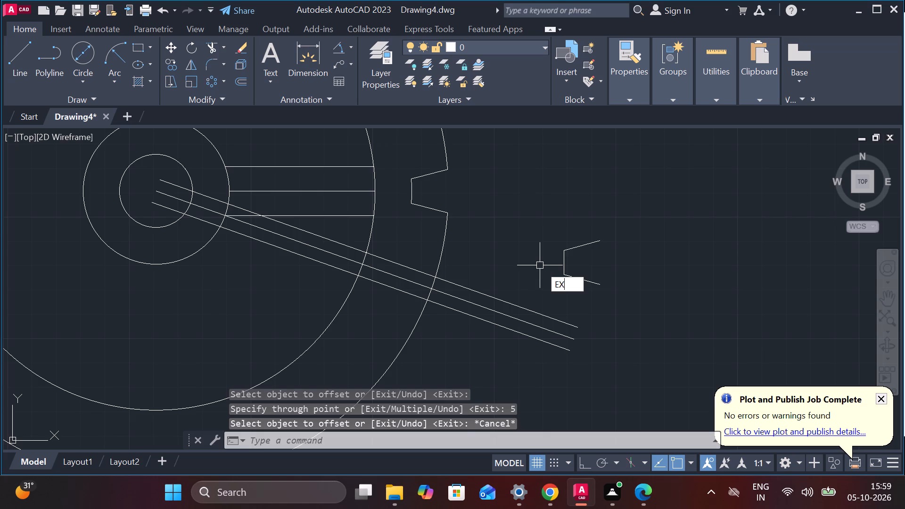
pyautogui.press('Return')
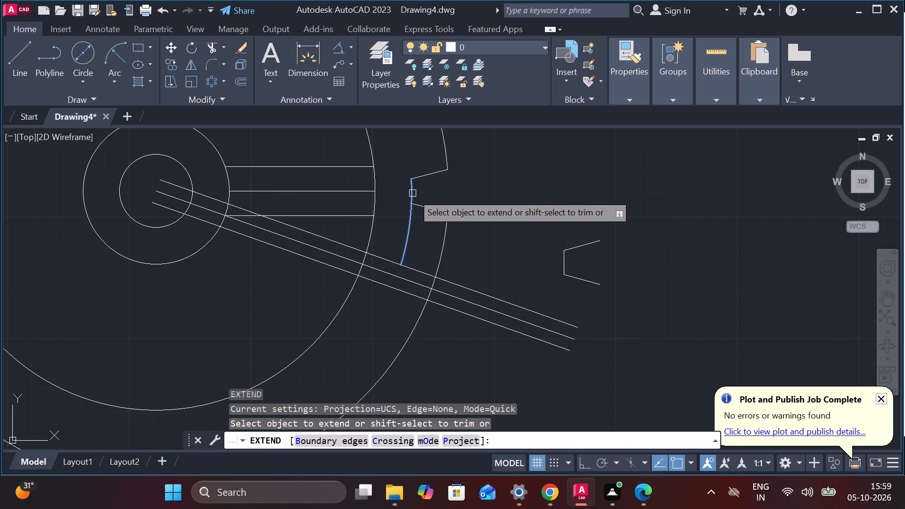
pyautogui.click(412, 193)
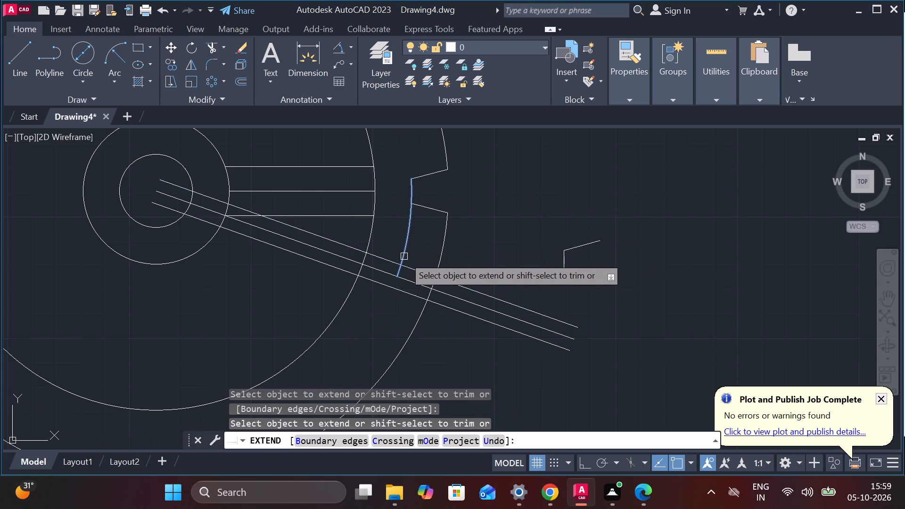
pyautogui.click(404, 256)
pyautogui.scroll(1, 401, 267)
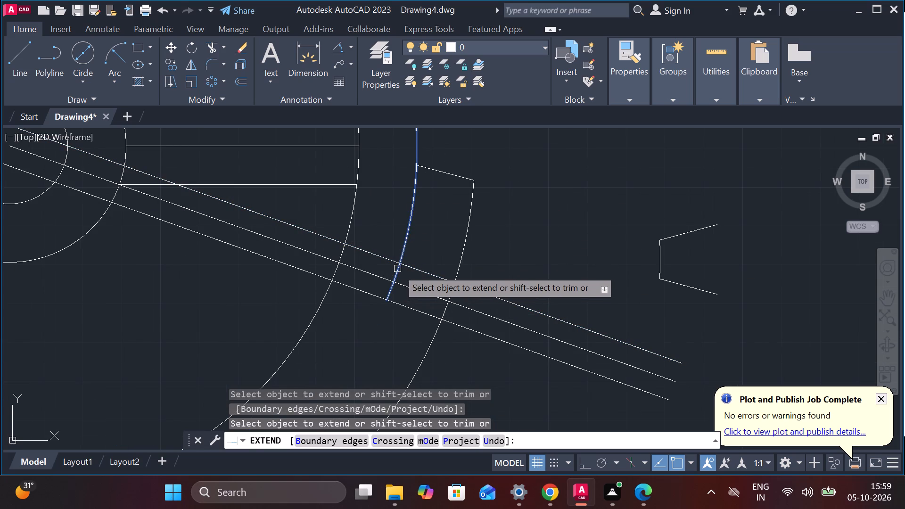
pyautogui.click(397, 269)
pyautogui.press('Escape')
# Trim the three 20° lines between the rim's inner circle and the extended notch arc.
pyautogui.write('TR')
pyautogui.press('Return')
pyautogui.moveTo(387, 223); pyautogui.dragTo(354, 299)
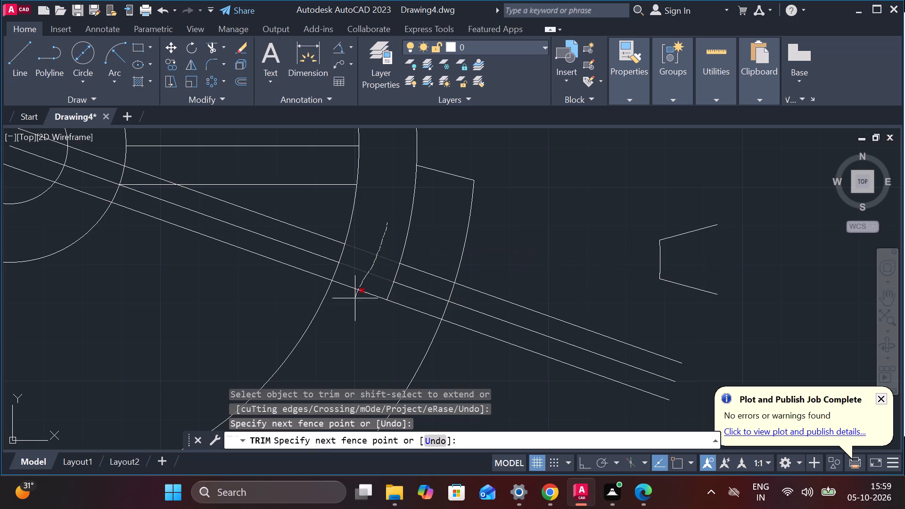
pyautogui.moveTo(354, 299); pyautogui.dragTo(351, 311)
pyautogui.press('`')
pyautogui.press('Escape')
# Erase the three 20° line pieces remaining inside the rim's inner circle.
pyautogui.click(242, 283)
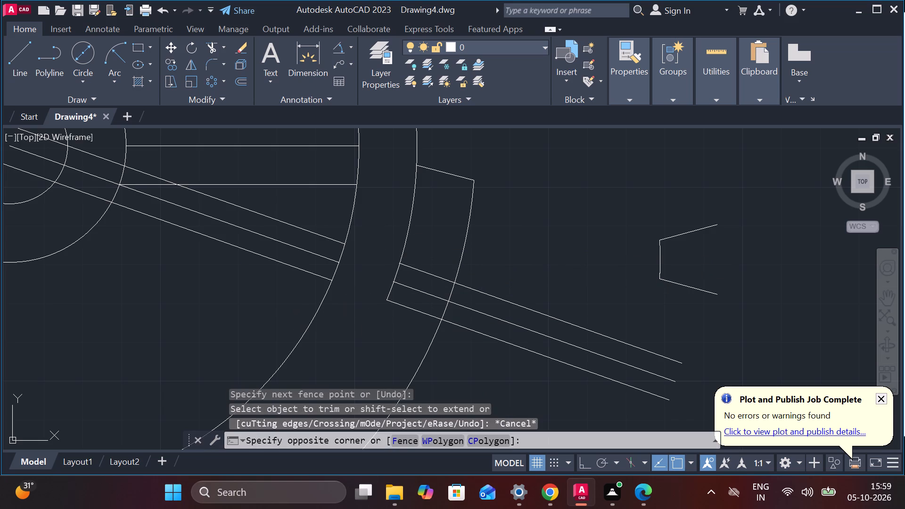
pyautogui.click(304, 209)
pyautogui.click(308, 208)
pyautogui.click(232, 276)
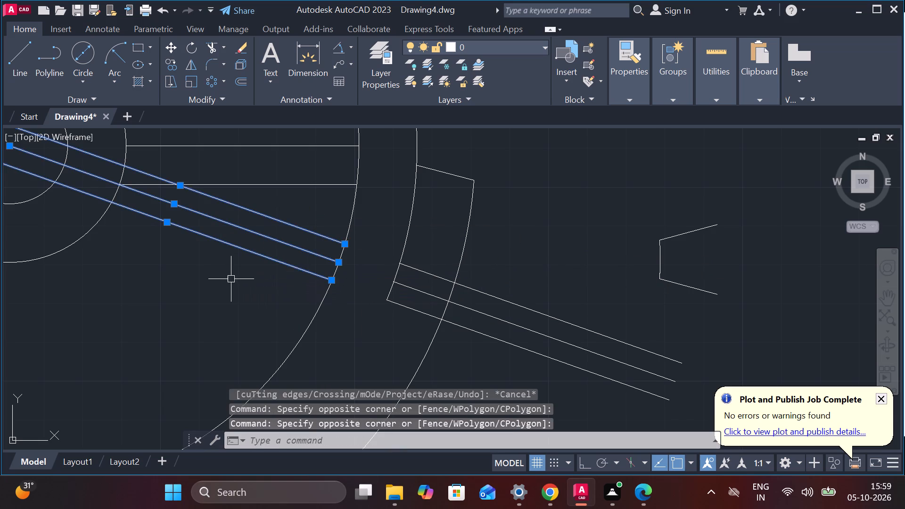
pyautogui.press('e')
pyautogui.press('Return')
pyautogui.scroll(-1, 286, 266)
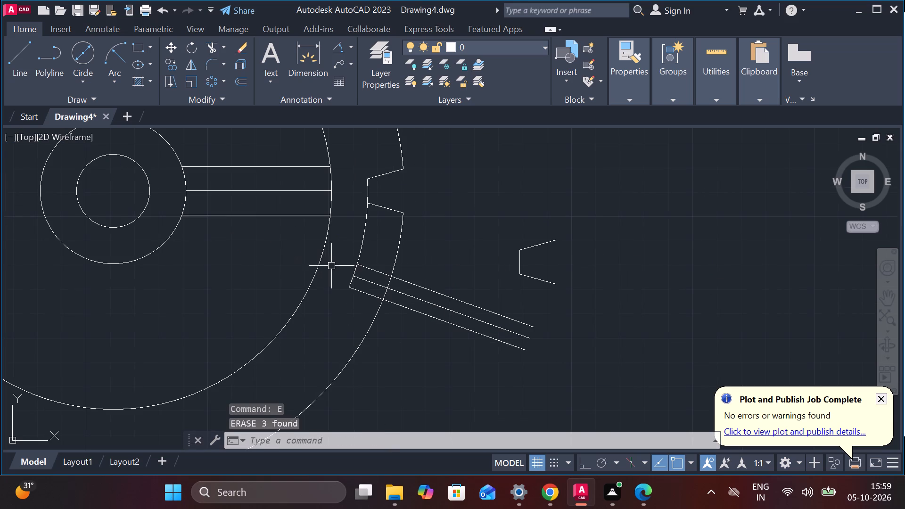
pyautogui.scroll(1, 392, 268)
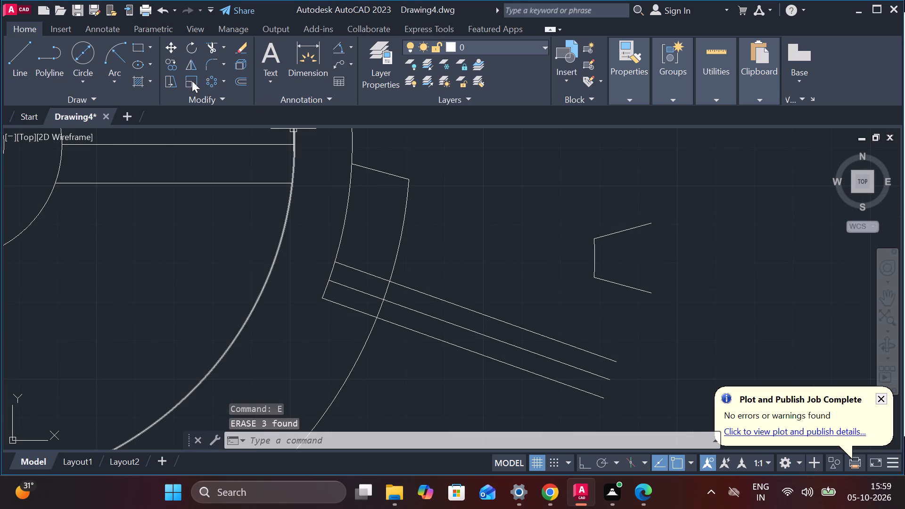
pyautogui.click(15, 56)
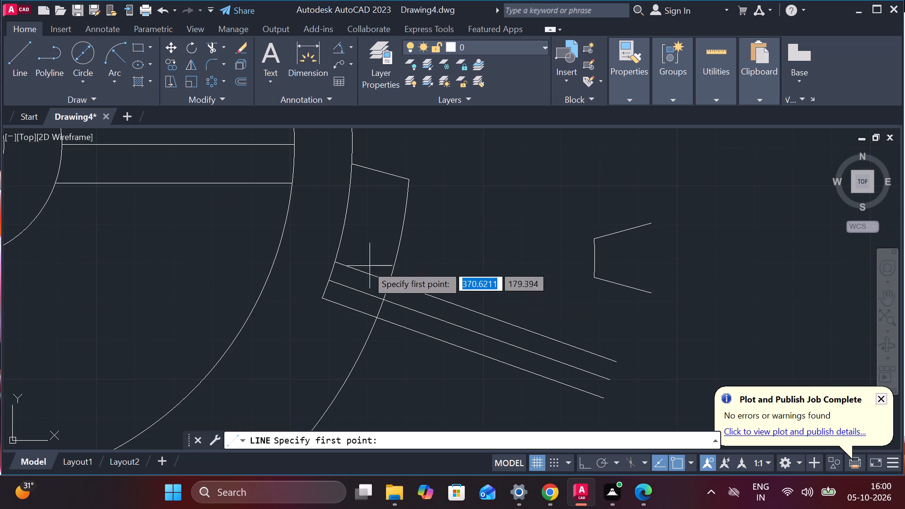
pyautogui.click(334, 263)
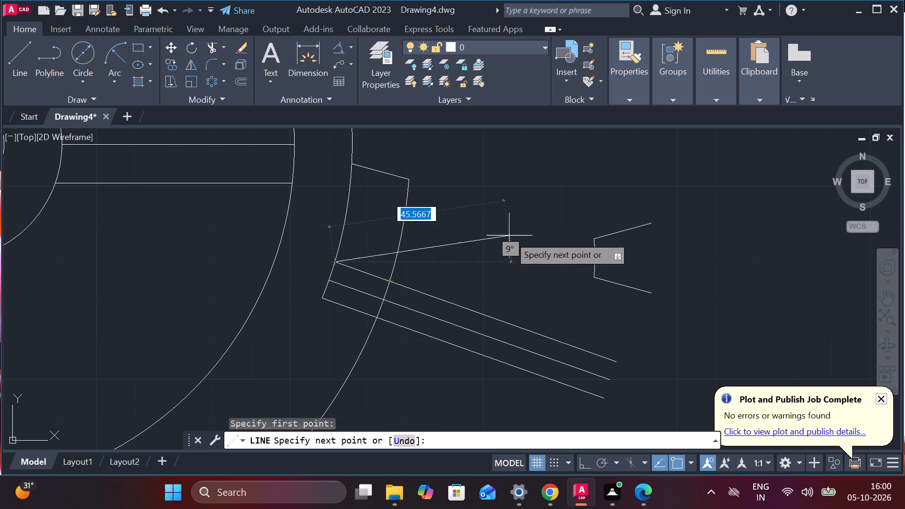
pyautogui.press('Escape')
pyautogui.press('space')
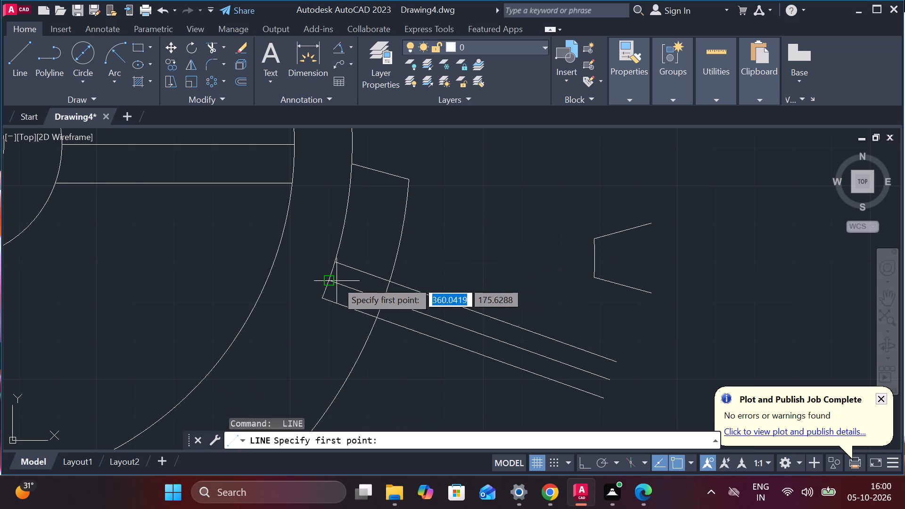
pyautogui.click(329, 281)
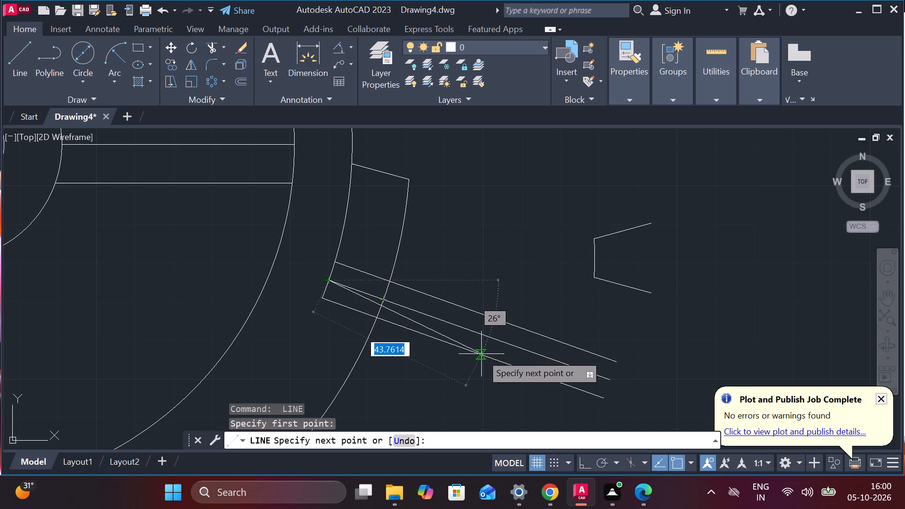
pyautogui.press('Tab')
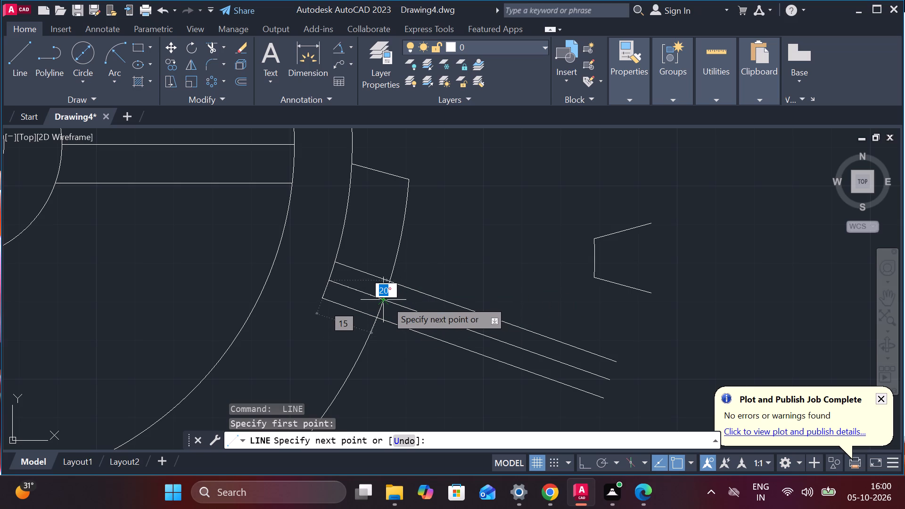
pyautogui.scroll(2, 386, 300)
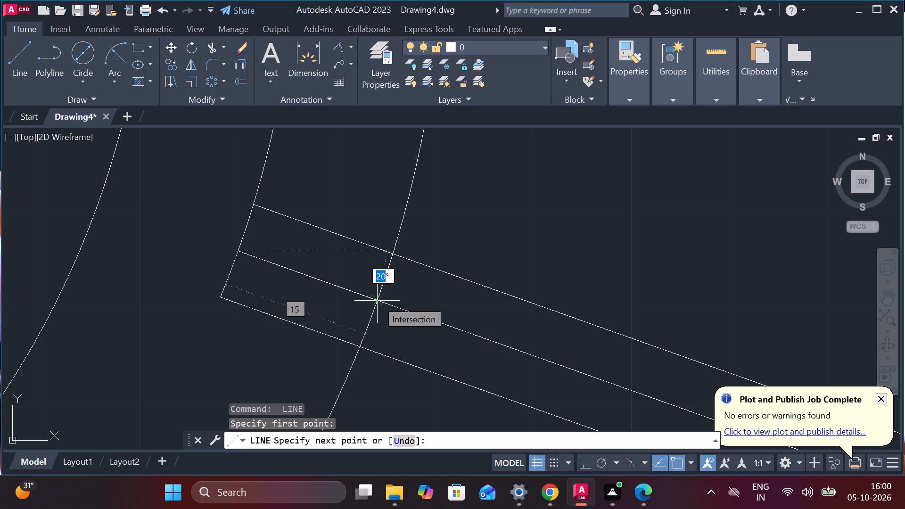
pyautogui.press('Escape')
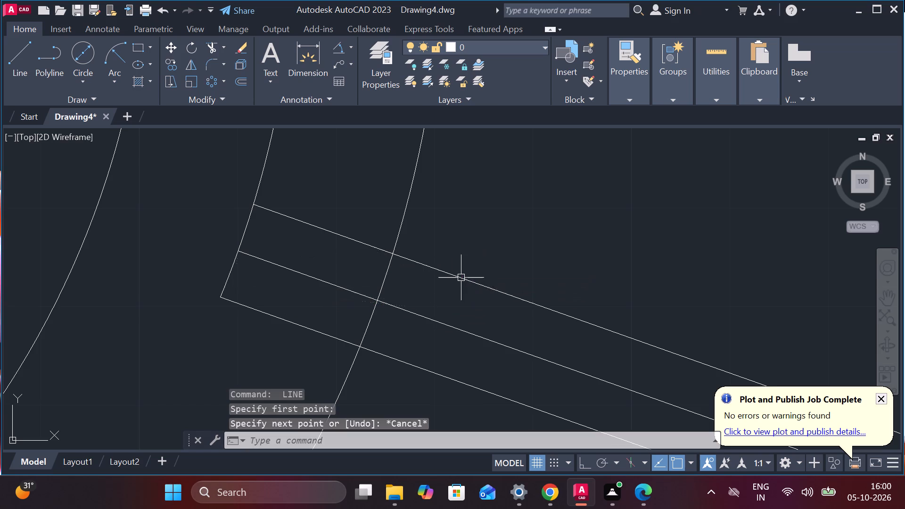
# With polar tracking on, draw a line about 33 long from the upper 20° line's inner end outward, at 15° below horizontal.
pyautogui.press('space')
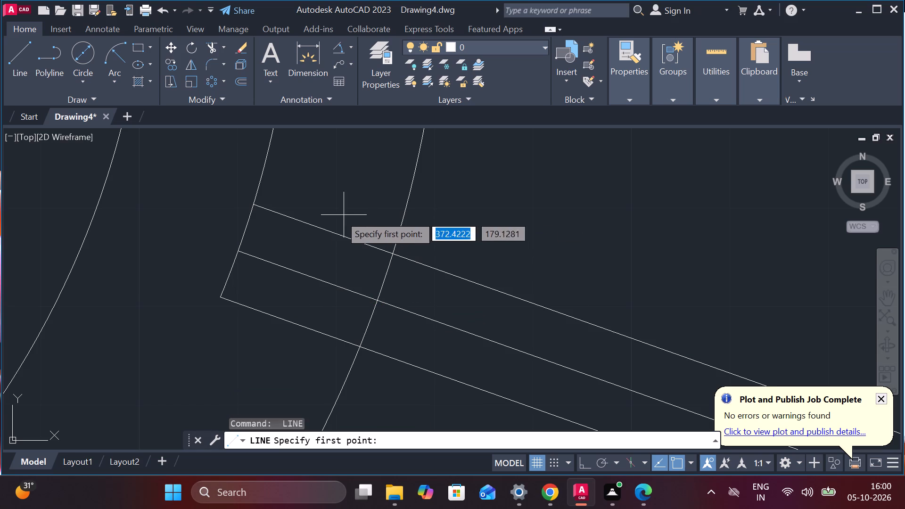
pyautogui.click(258, 202)
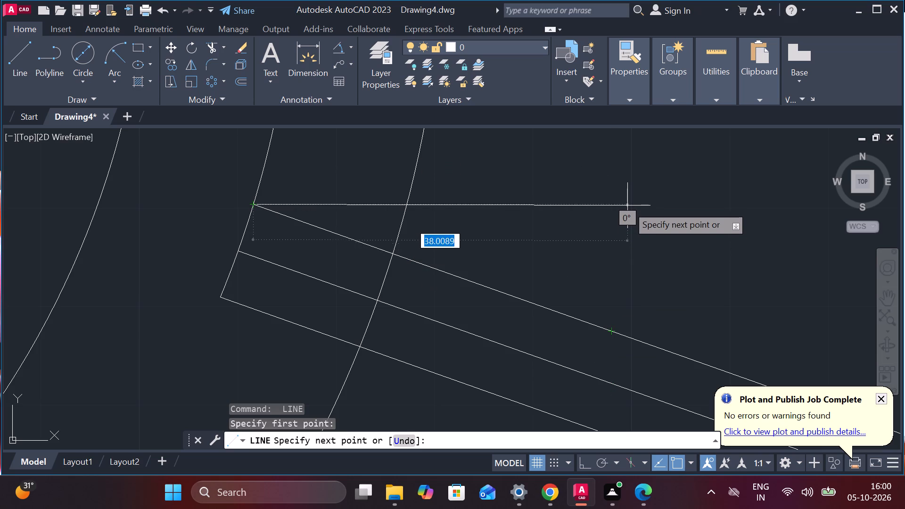
pyautogui.press('Tab')
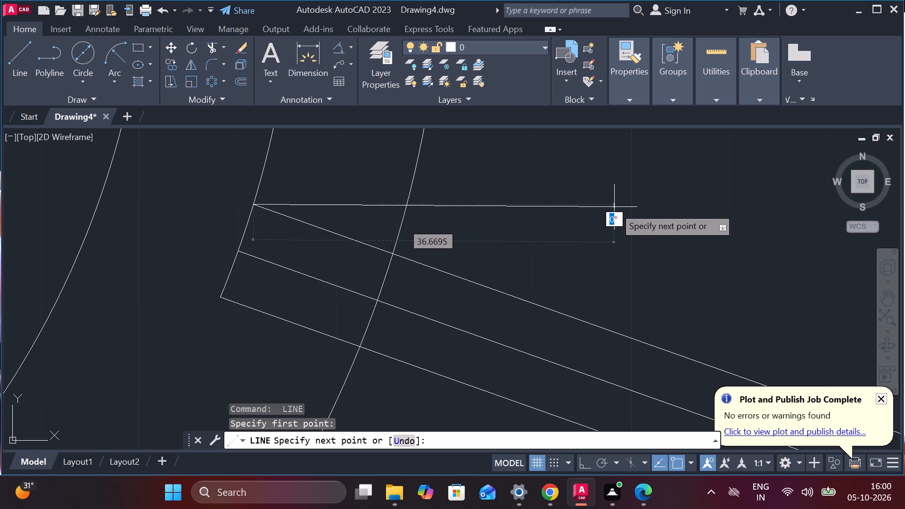
pyautogui.click(604, 460)
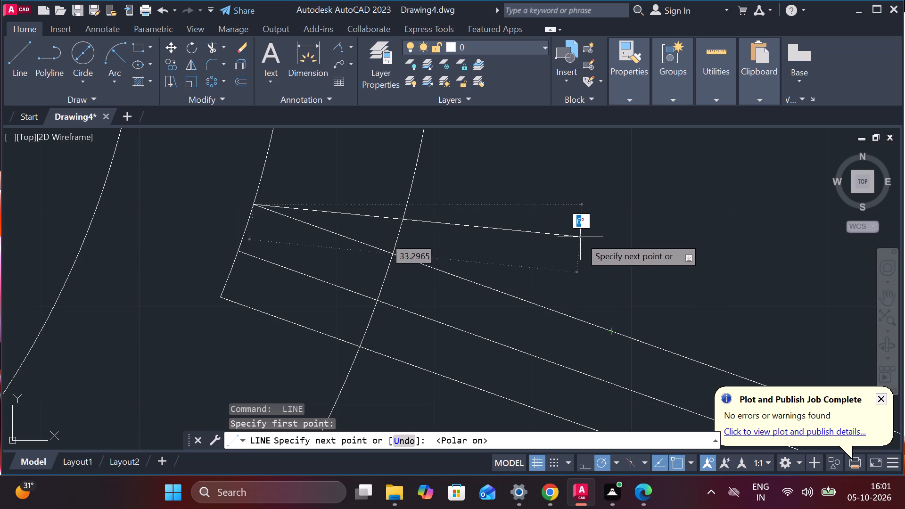
pyautogui.press('1')
pyautogui.press('5')
pyautogui.press('Return')
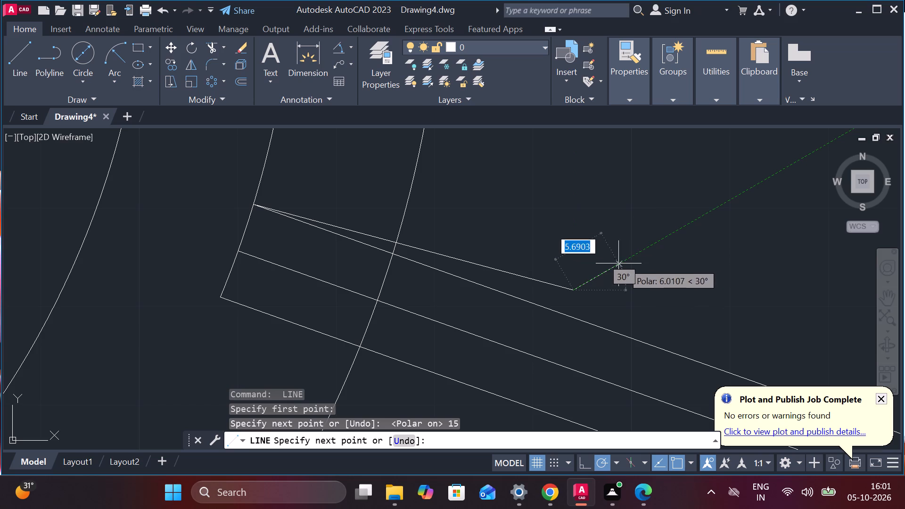
pyautogui.press('`')
pyautogui.press('Escape')
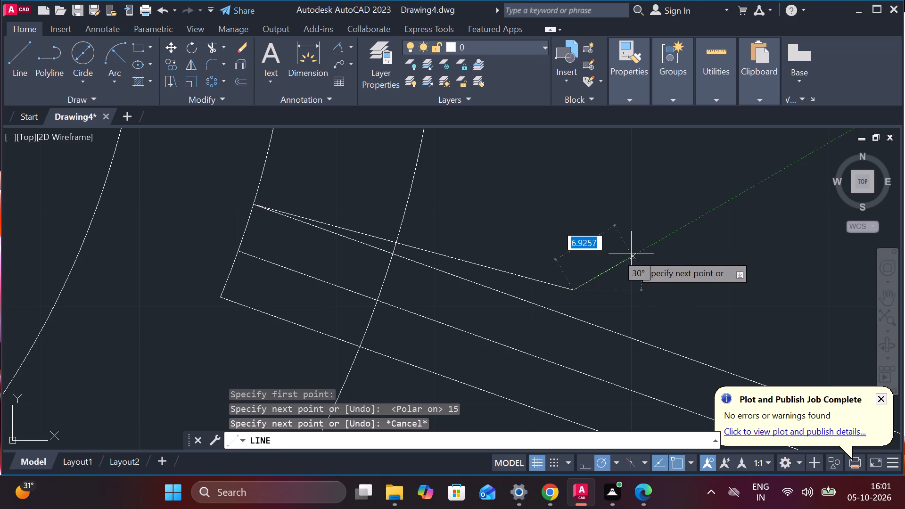
pyautogui.press('Escape')
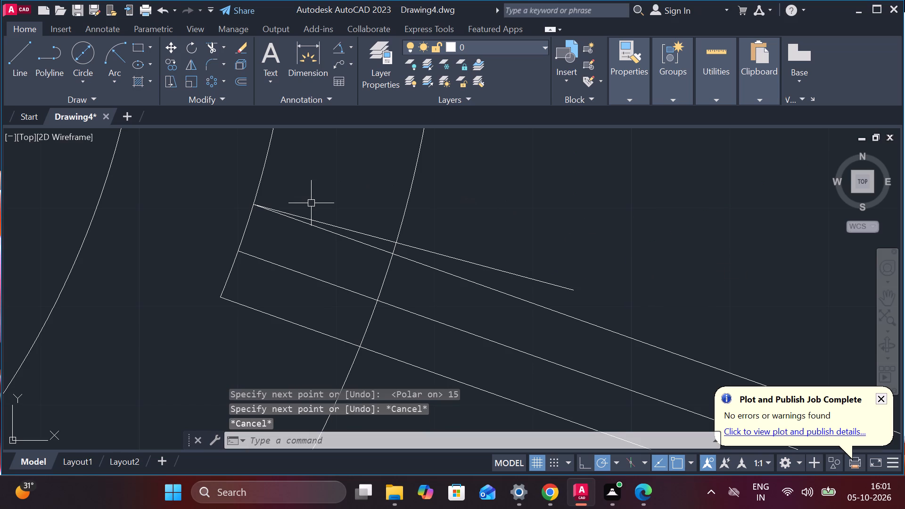
pyautogui.moveTo(352, 203); pyautogui.dragTo(367, 170, button='middle')
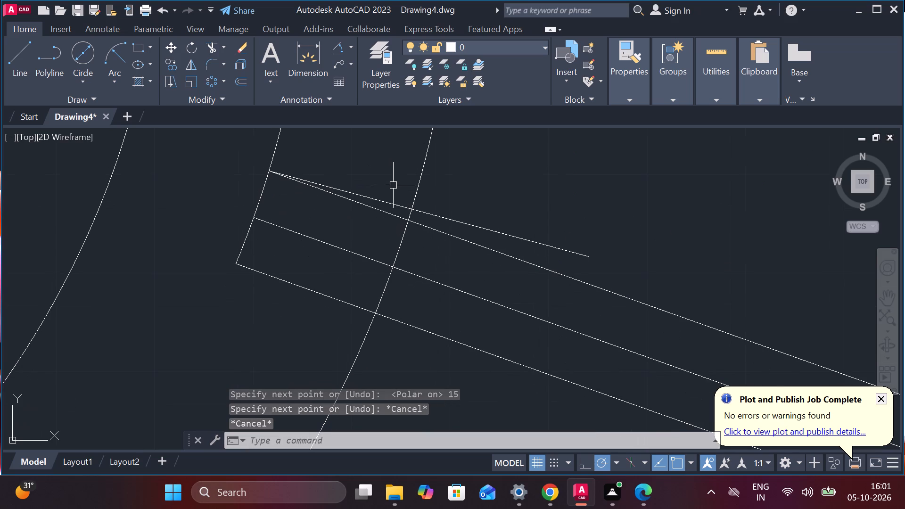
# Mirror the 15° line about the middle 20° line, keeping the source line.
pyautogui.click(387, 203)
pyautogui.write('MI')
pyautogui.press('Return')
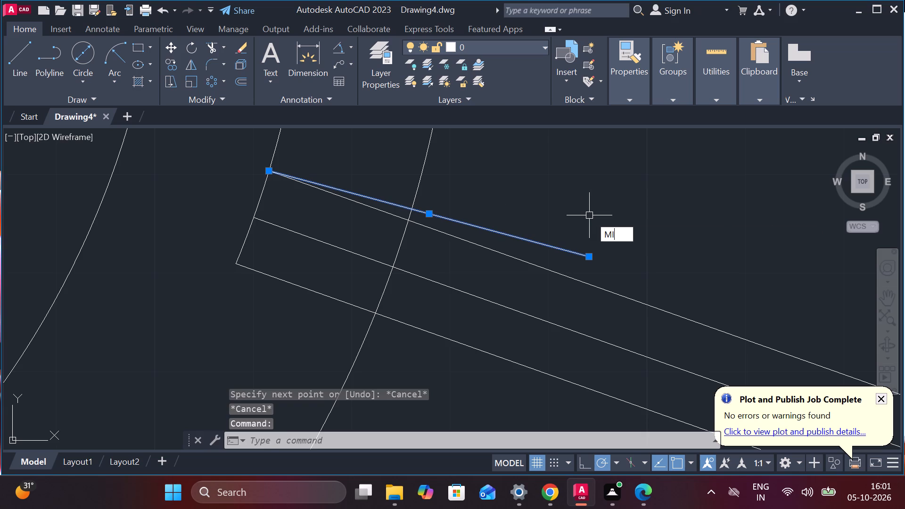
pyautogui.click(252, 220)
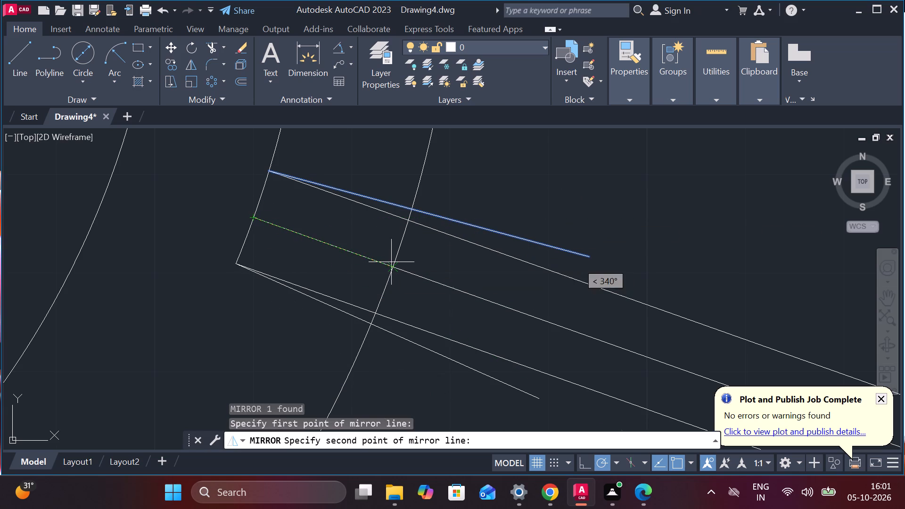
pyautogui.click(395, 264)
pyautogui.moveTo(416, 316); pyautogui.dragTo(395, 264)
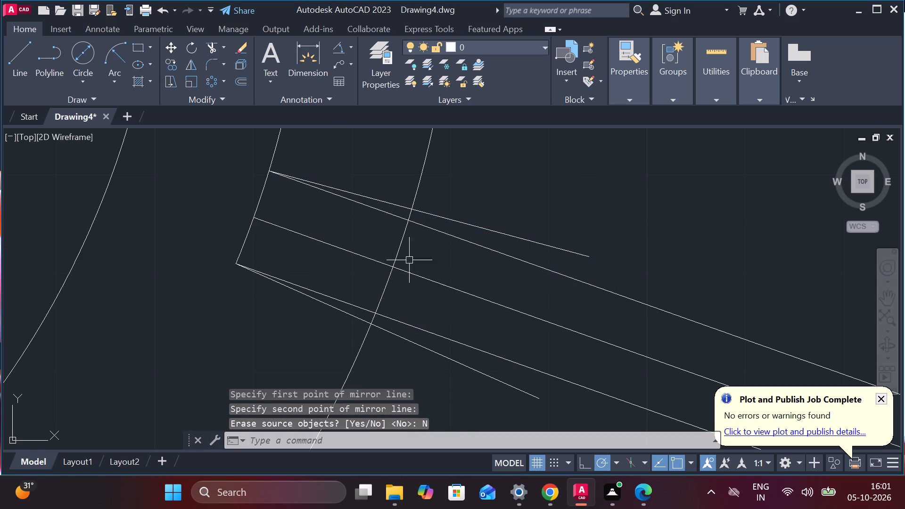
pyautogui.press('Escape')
# Measure the angle between the slanted line and its mirrored copy.
pyautogui.click(340, 44)
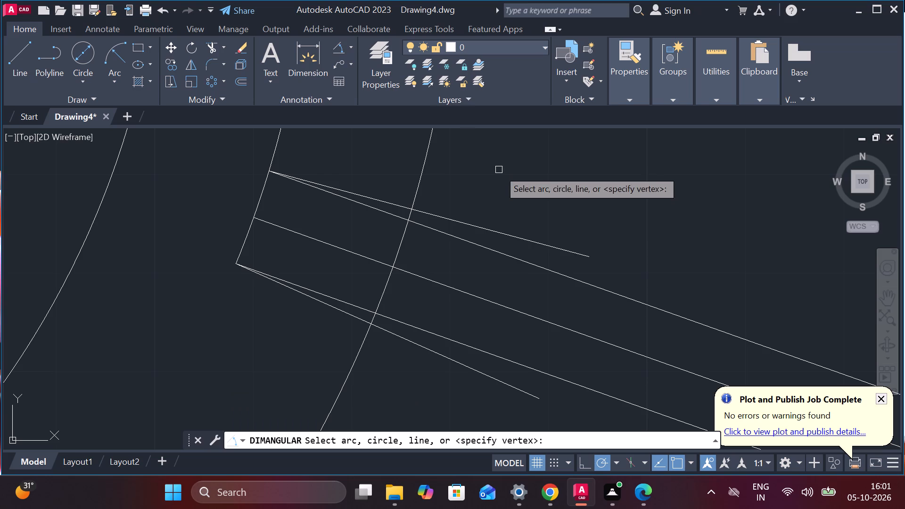
pyautogui.click(532, 239)
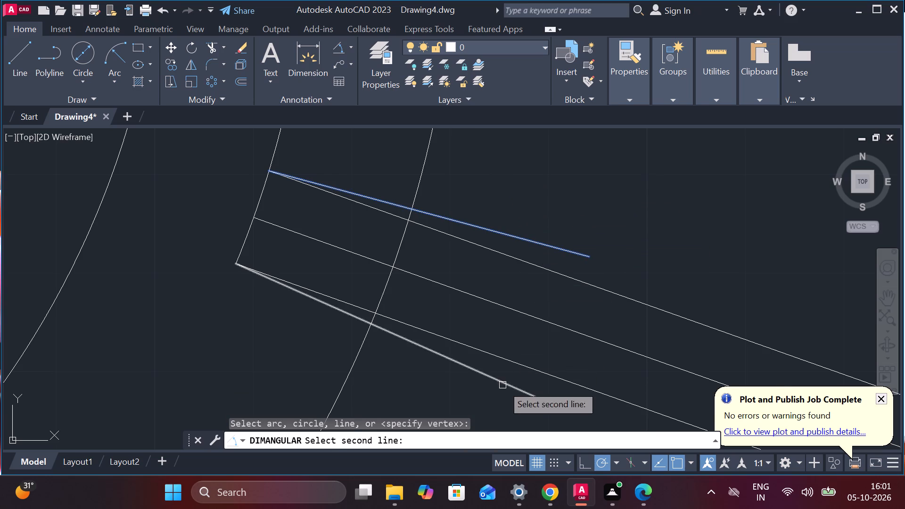
pyautogui.click(502, 385)
pyautogui.scroll(-1, 510, 345)
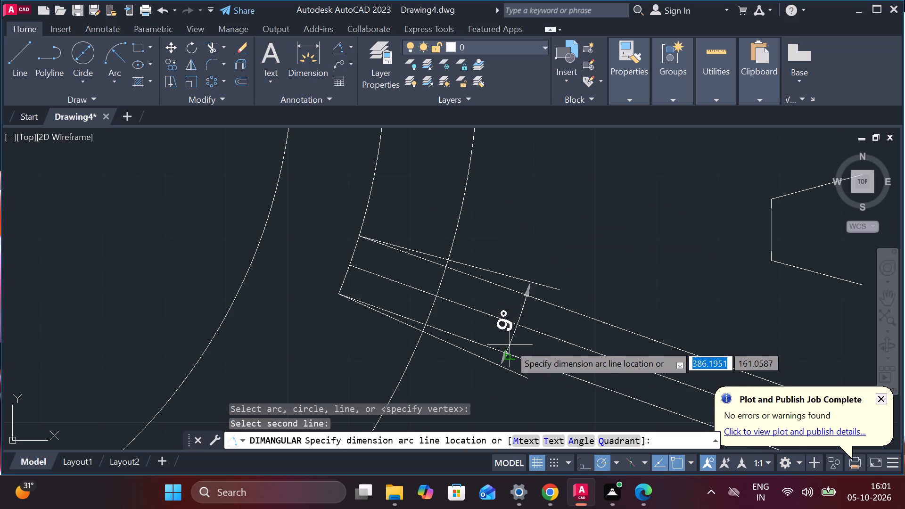
pyautogui.scroll(1, 510, 345)
pyautogui.scroll(-3, 510, 344)
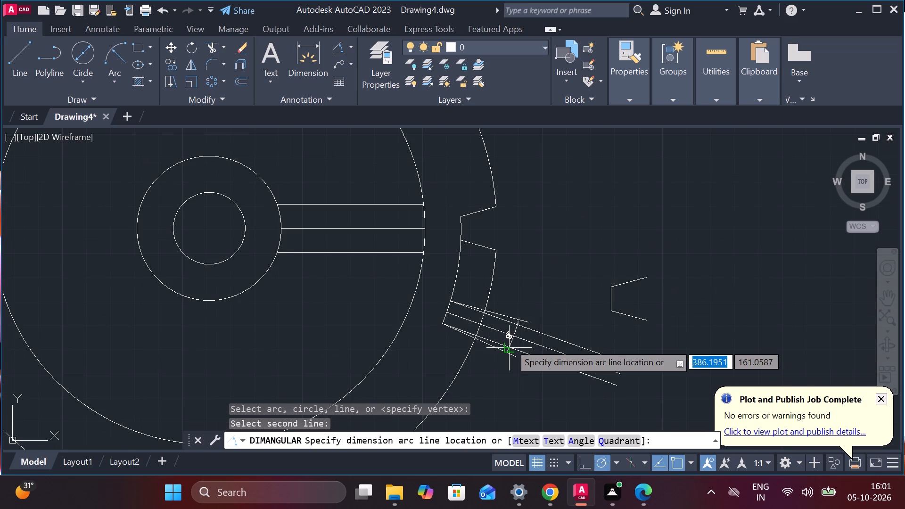
pyautogui.press('Escape')
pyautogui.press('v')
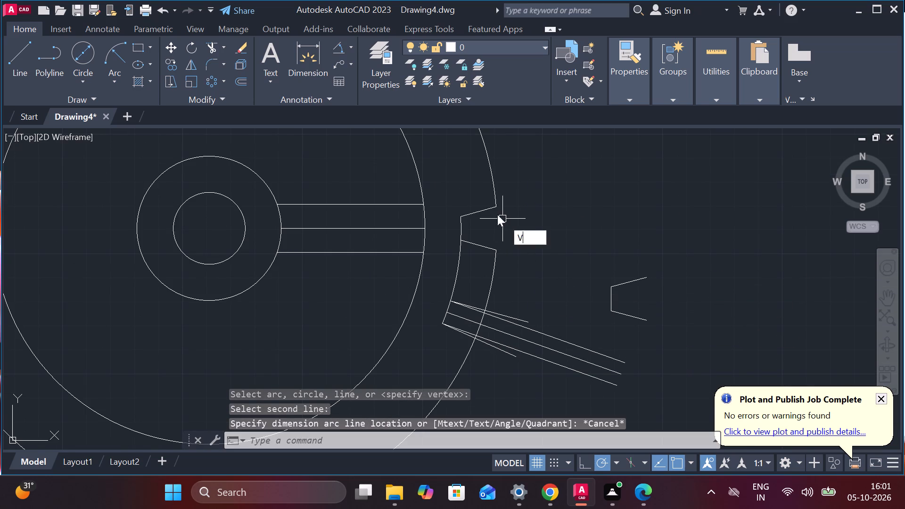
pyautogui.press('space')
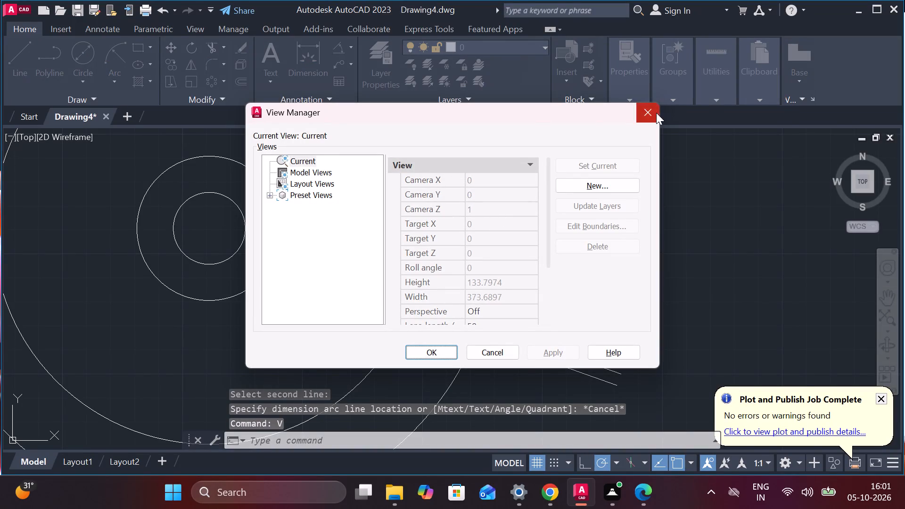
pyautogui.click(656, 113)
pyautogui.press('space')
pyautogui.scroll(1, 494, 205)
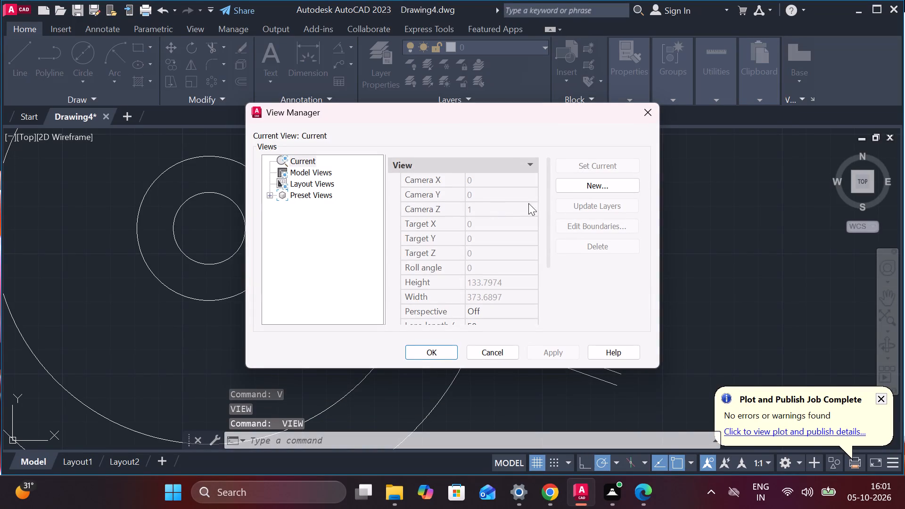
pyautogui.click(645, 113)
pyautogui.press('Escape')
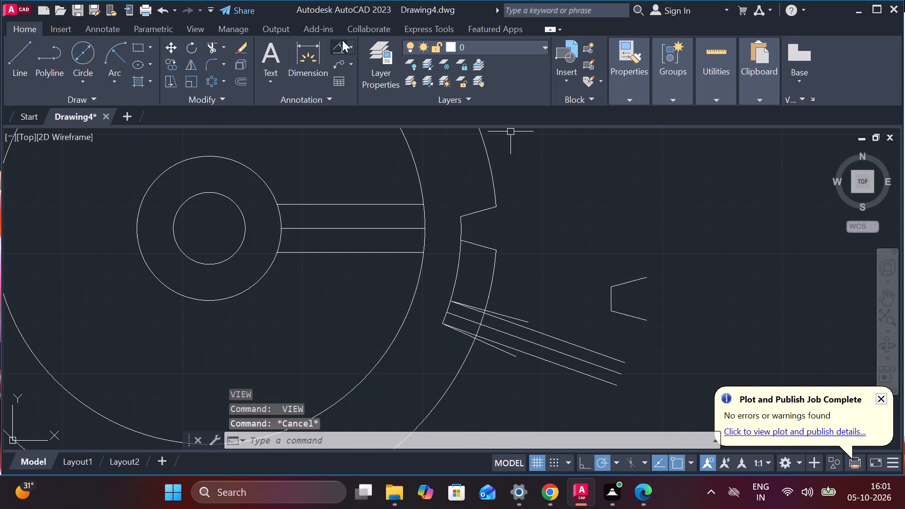
# Measure the angle between the two slanted sides of the original notch.
pyautogui.click(342, 40)
pyautogui.click(481, 210)
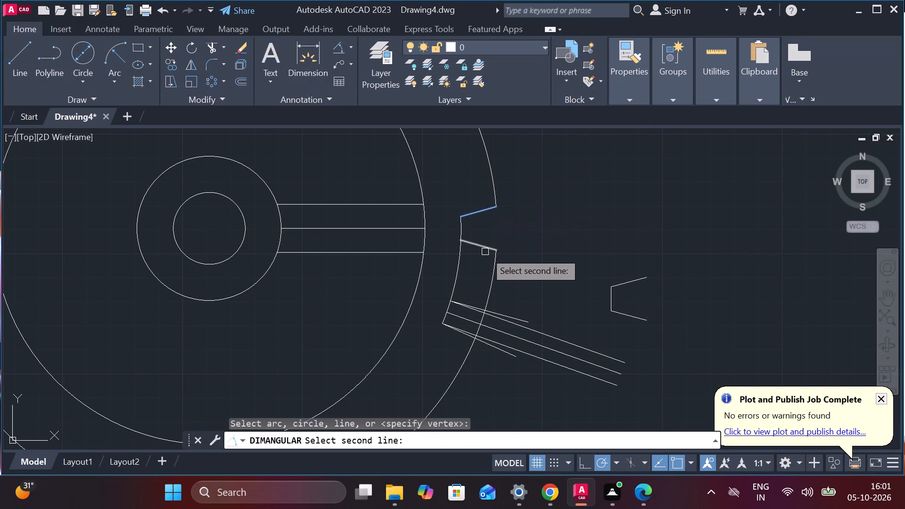
pyautogui.click(485, 248)
pyautogui.scroll(1, 531, 223)
pyautogui.press('Escape')
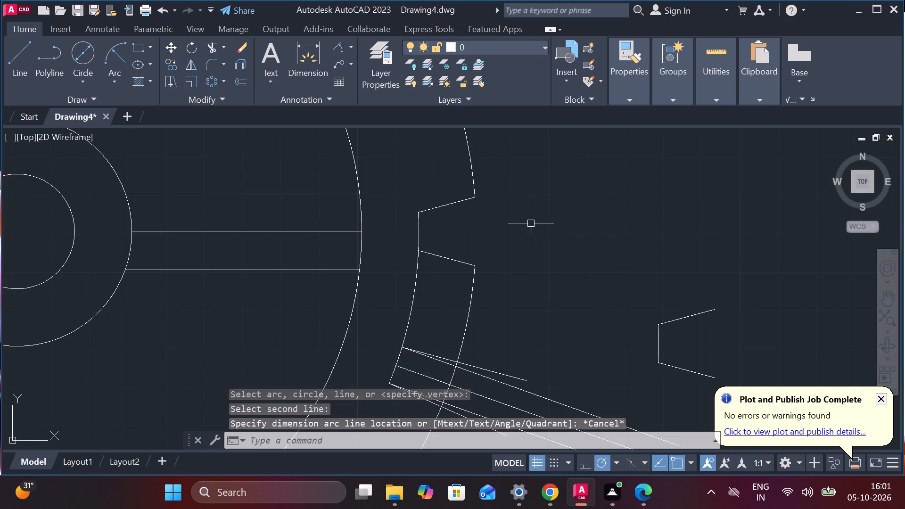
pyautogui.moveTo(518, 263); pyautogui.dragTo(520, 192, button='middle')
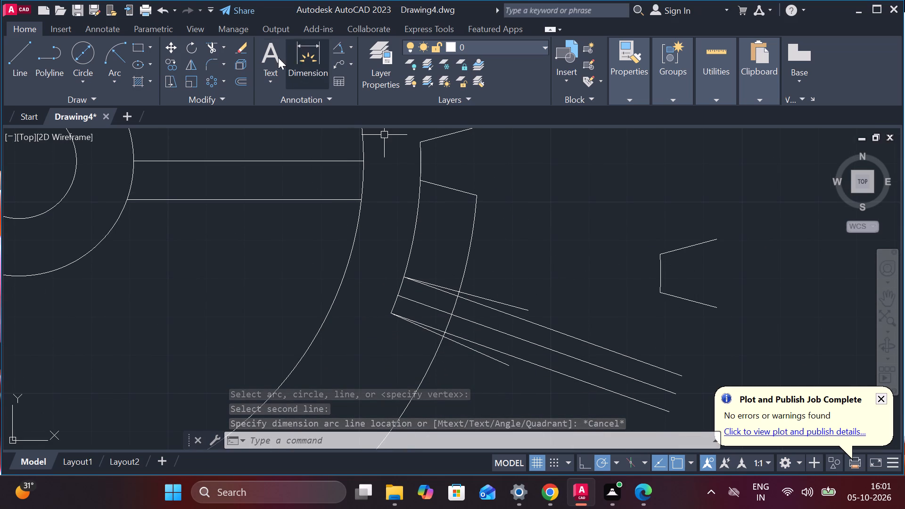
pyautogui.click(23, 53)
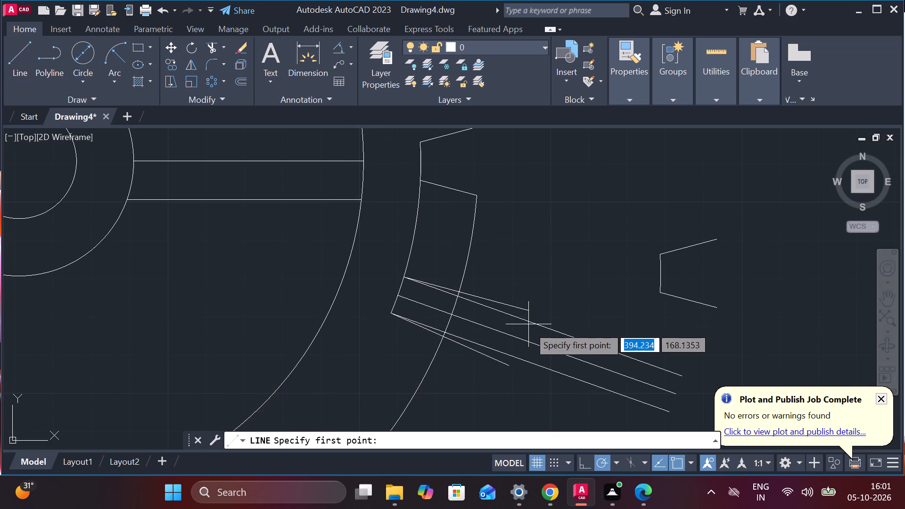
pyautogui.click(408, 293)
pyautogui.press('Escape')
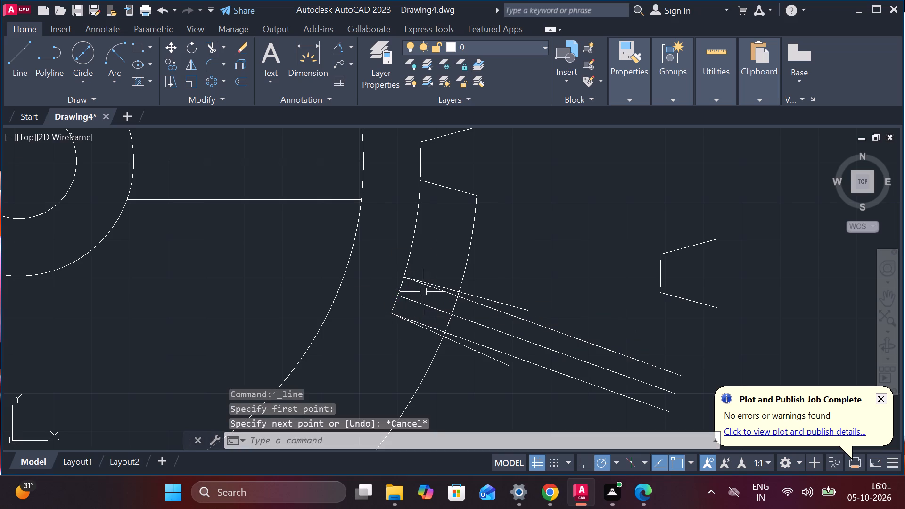
# Draw a line about 43 long from the upper 20° line's inner end outward, rising about 15° above horizontal.
pyautogui.press('space')
pyautogui.click(404, 278)
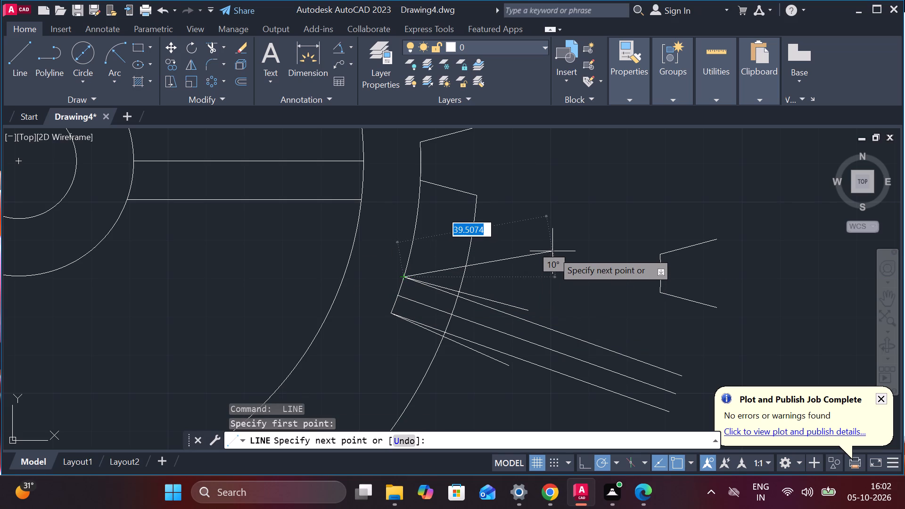
pyautogui.write('15')
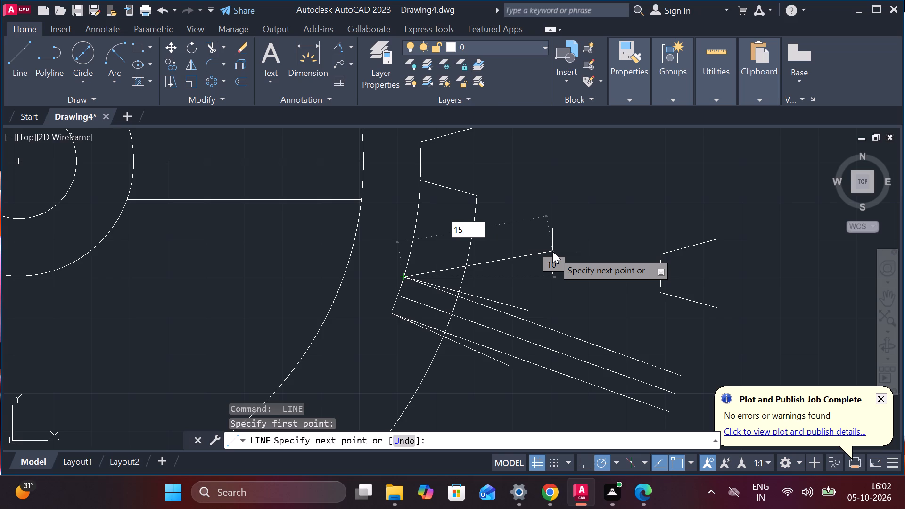
pyautogui.press('BackSpace')
pyautogui.press('BackSpace')
pyautogui.press('Escape')
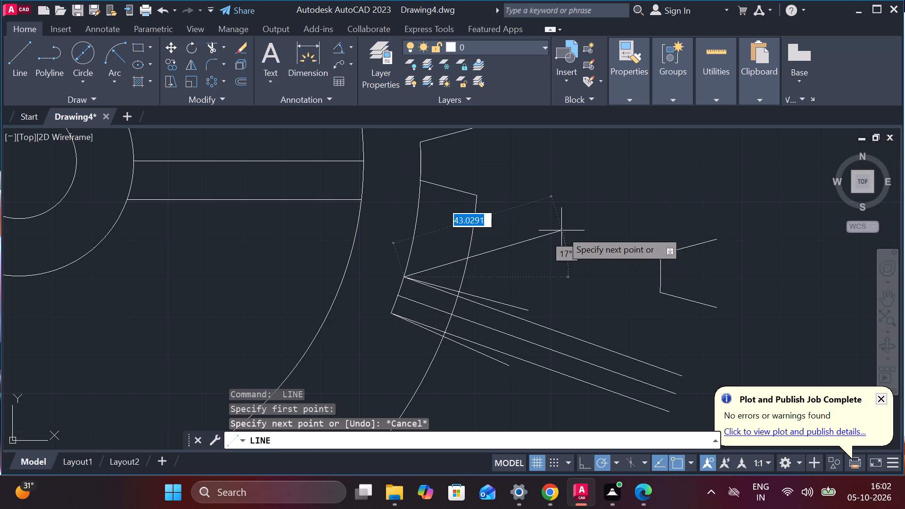
pyautogui.click(561, 234)
pyautogui.press('Escape')
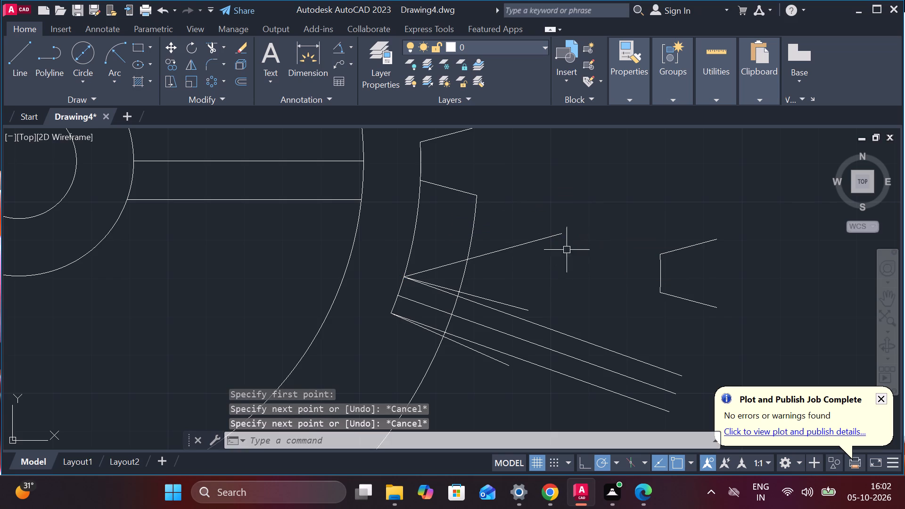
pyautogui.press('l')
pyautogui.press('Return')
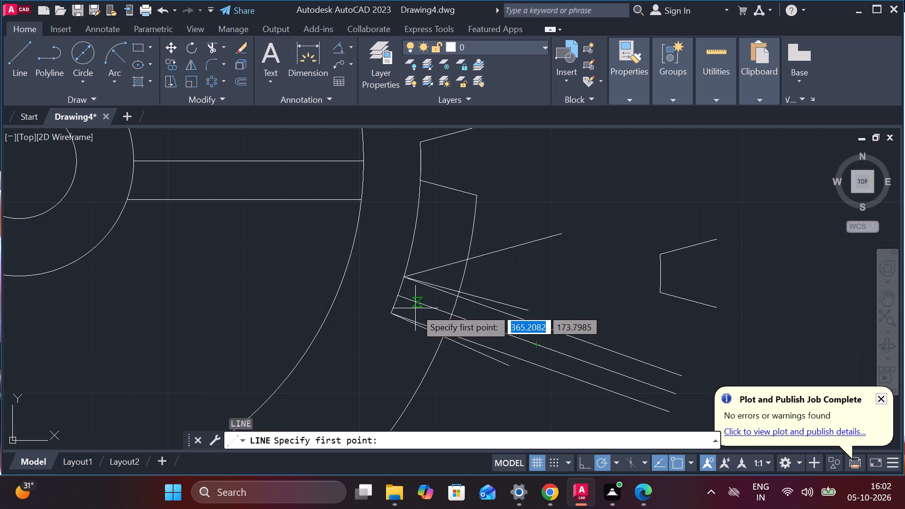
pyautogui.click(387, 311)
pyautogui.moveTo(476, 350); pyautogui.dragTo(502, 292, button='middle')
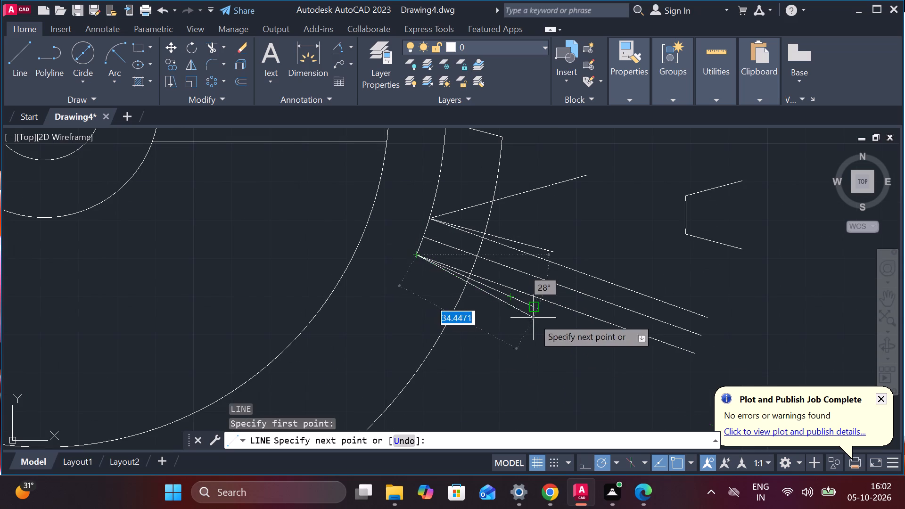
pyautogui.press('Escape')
# Erase the 15° downward slanted line and its mirrored copy.
pyautogui.click(549, 246)
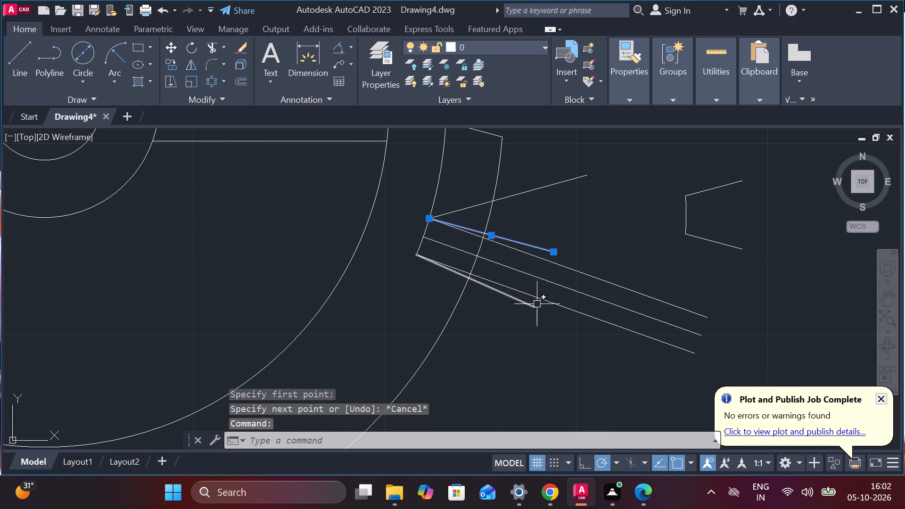
pyautogui.click(537, 304)
pyautogui.press('e')
pyautogui.press('Return')
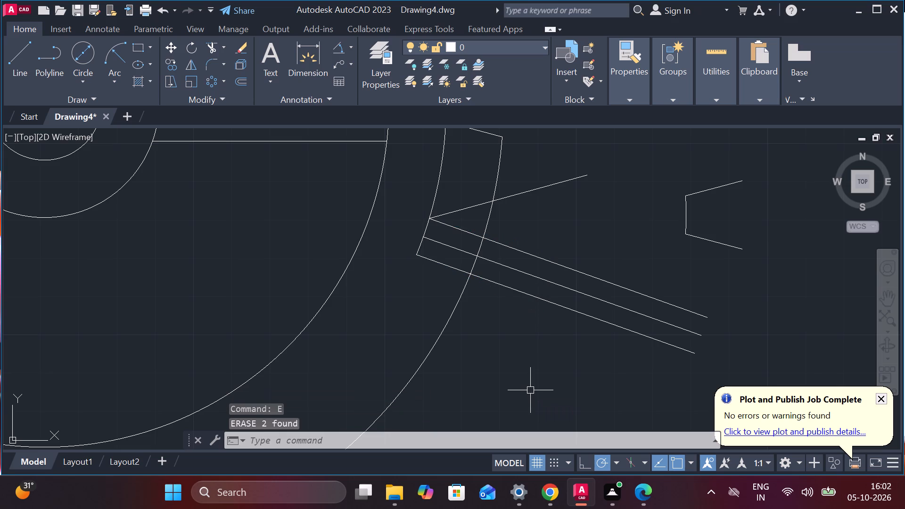
# Draw a line about 43 long from the lowest 20° line's inner end outward, about 30° below horizontal.
pyautogui.press('l')
pyautogui.press('Return')
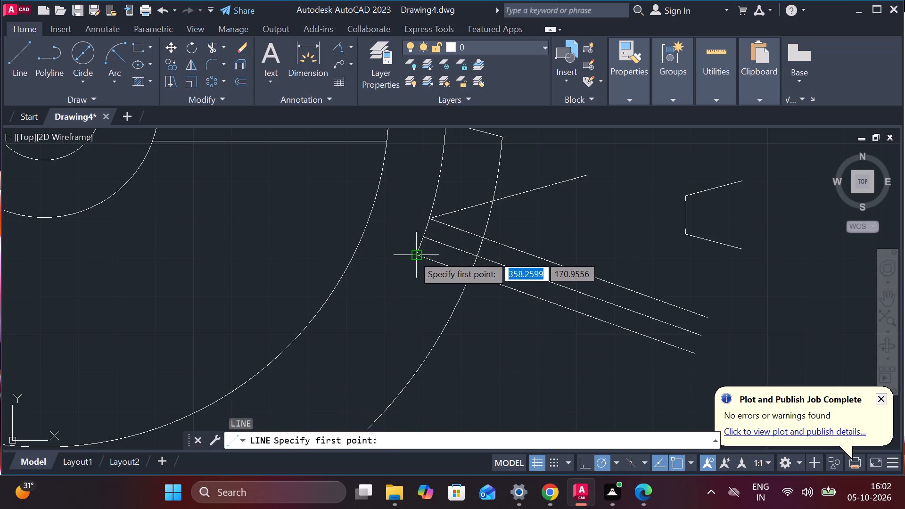
pyautogui.click(413, 255)
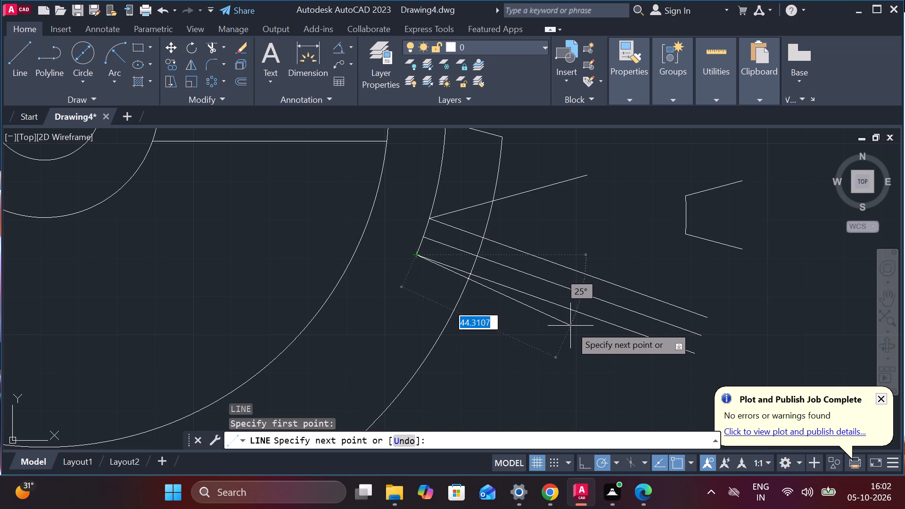
pyautogui.click(564, 329)
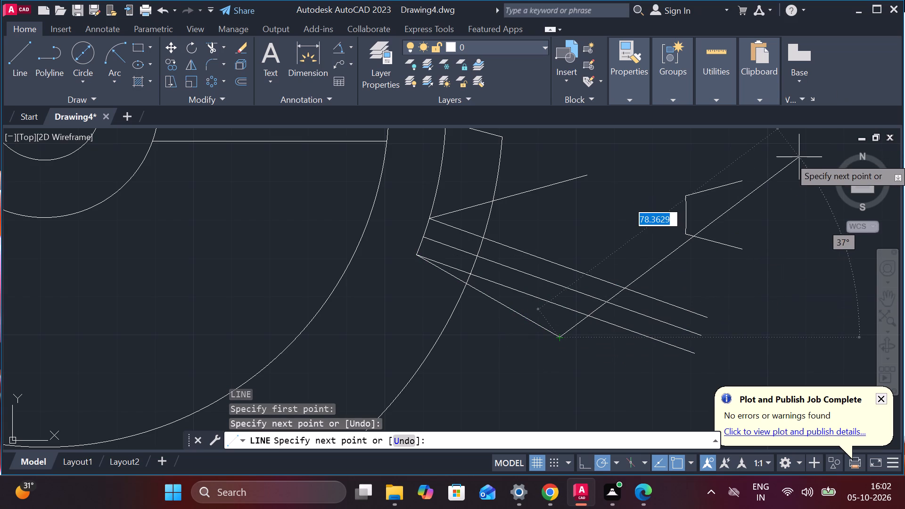
pyautogui.press('Escape')
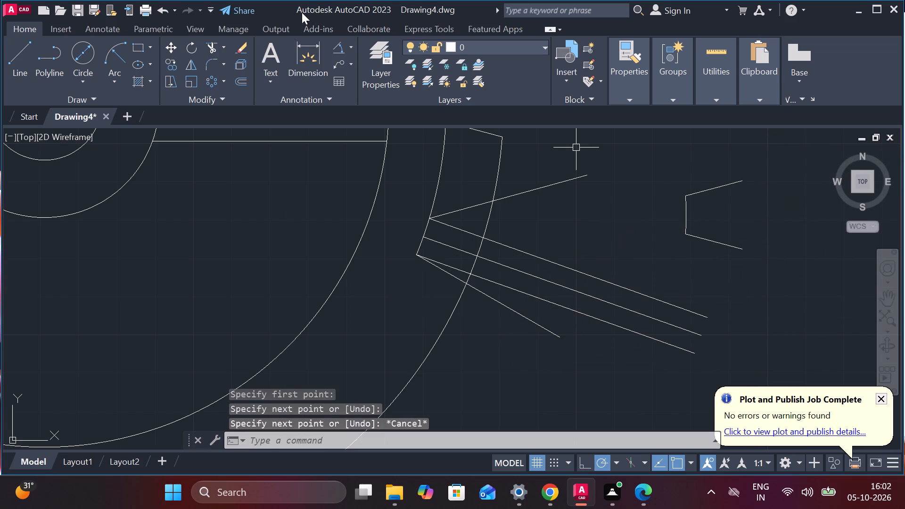
# Measure the angle between the two new slanted lines of the second notch.
pyautogui.click(337, 47)
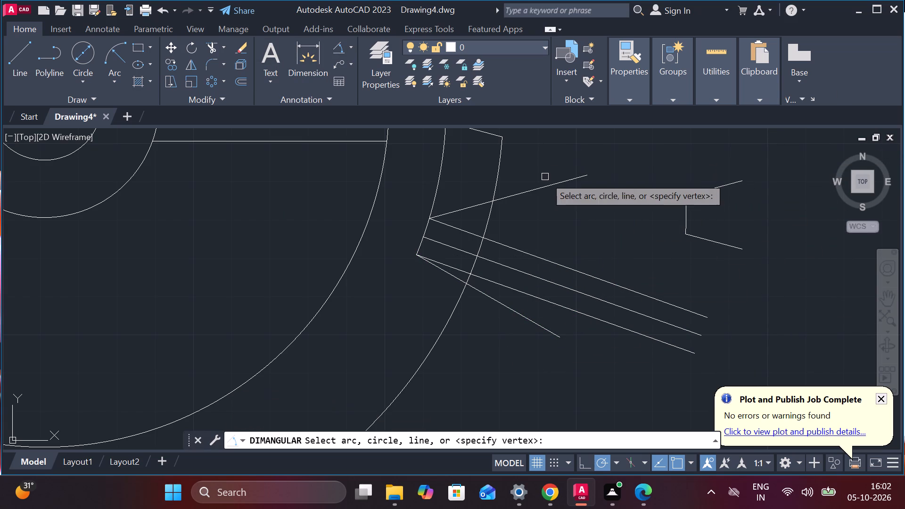
pyautogui.click(557, 181)
pyautogui.click(537, 323)
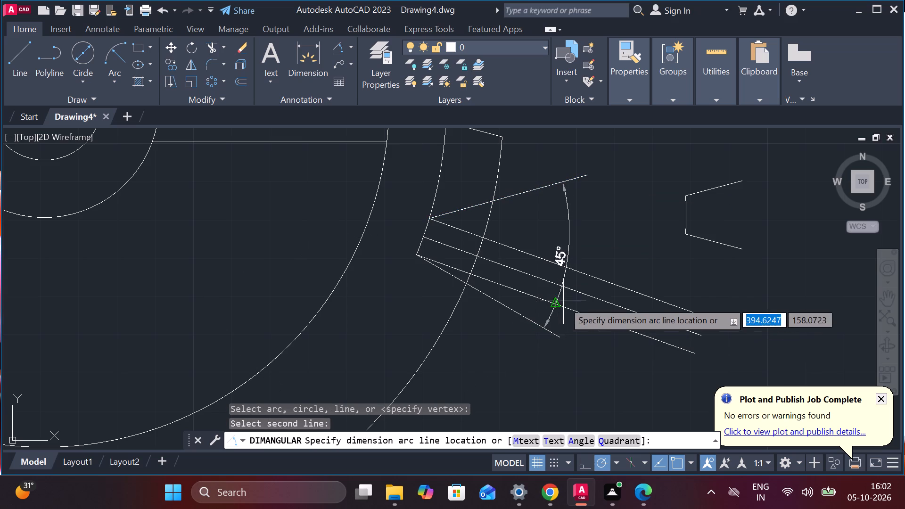
pyautogui.press('Escape')
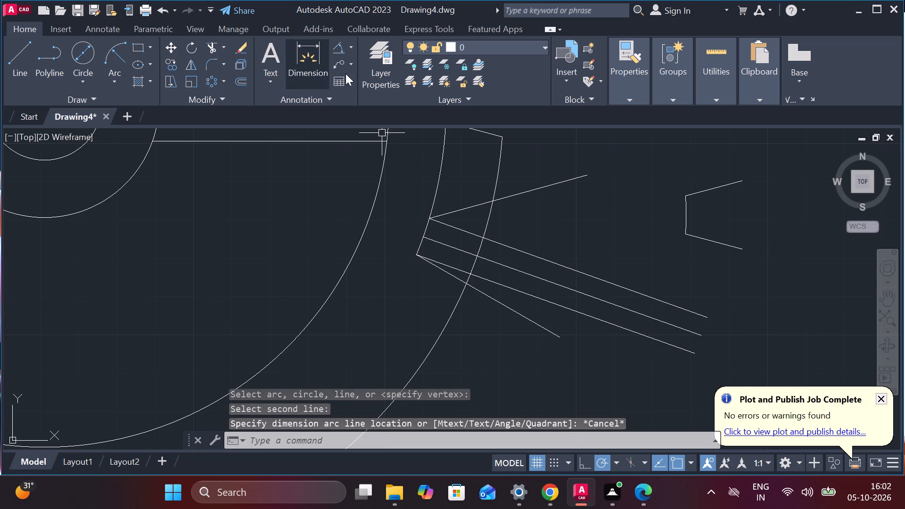
# Measure the angle between the middle 20° line and the second notch's upper slanted line.
pyautogui.click(341, 45)
pyautogui.click(501, 267)
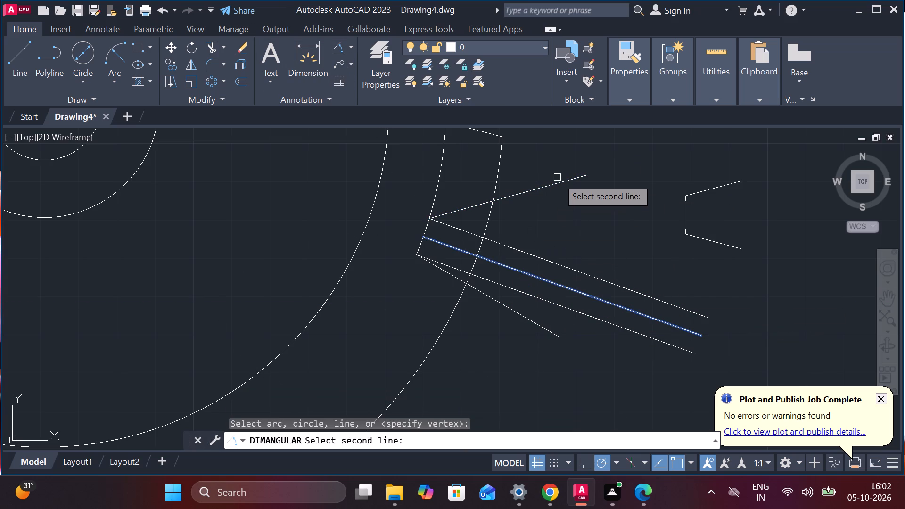
pyautogui.click(557, 180)
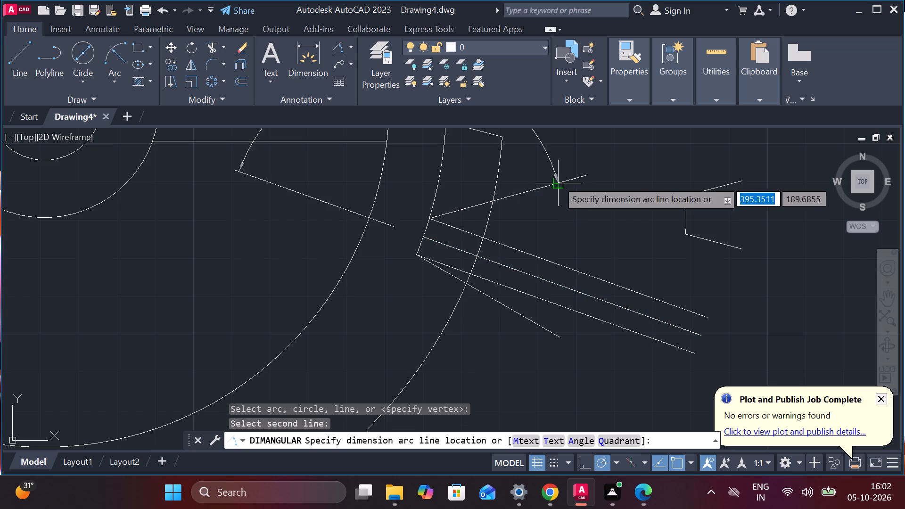
pyautogui.press('Escape')
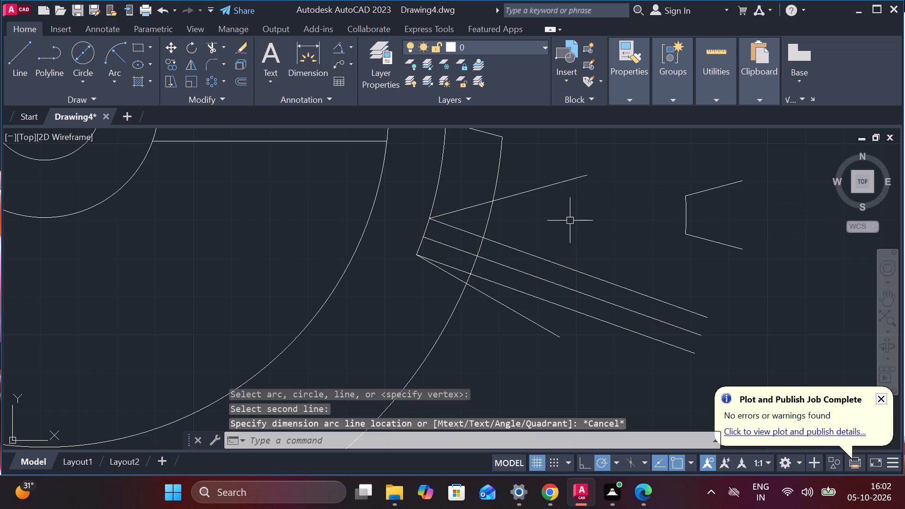
# Erase the upper and lower slanted side lines of the second notch, keeping the three parallel 20° lines.
pyautogui.click(513, 194)
pyautogui.press('e')
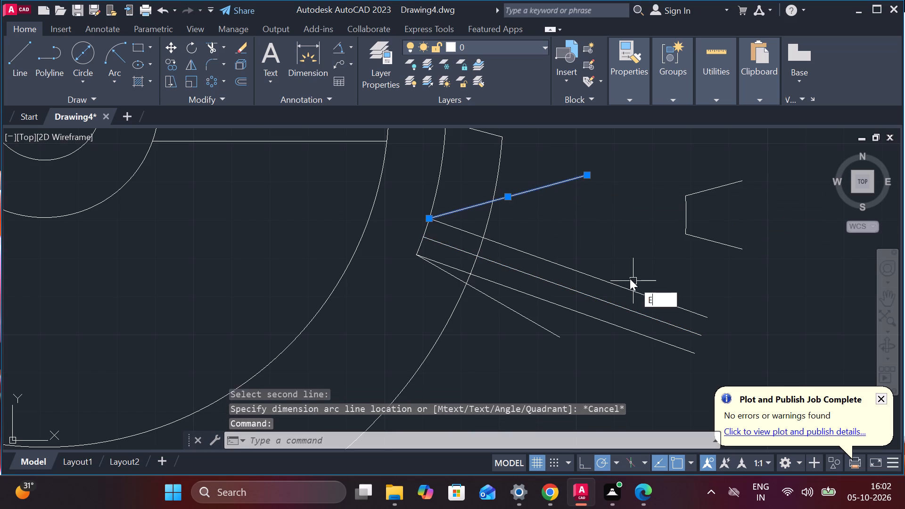
pyautogui.press('Return')
pyautogui.press('\\')
pyautogui.click(511, 316)
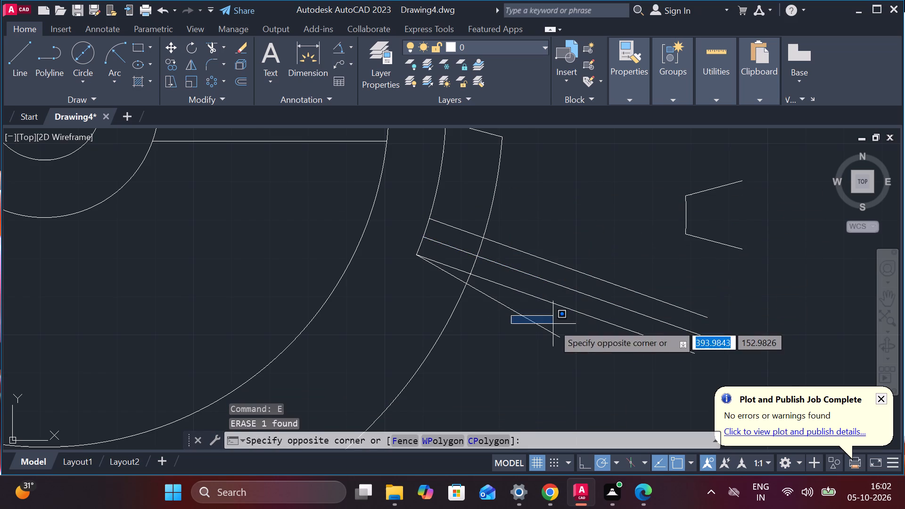
pyautogui.click(553, 324)
pyautogui.click(545, 330)
pyautogui.press('e')
pyautogui.press('Return')
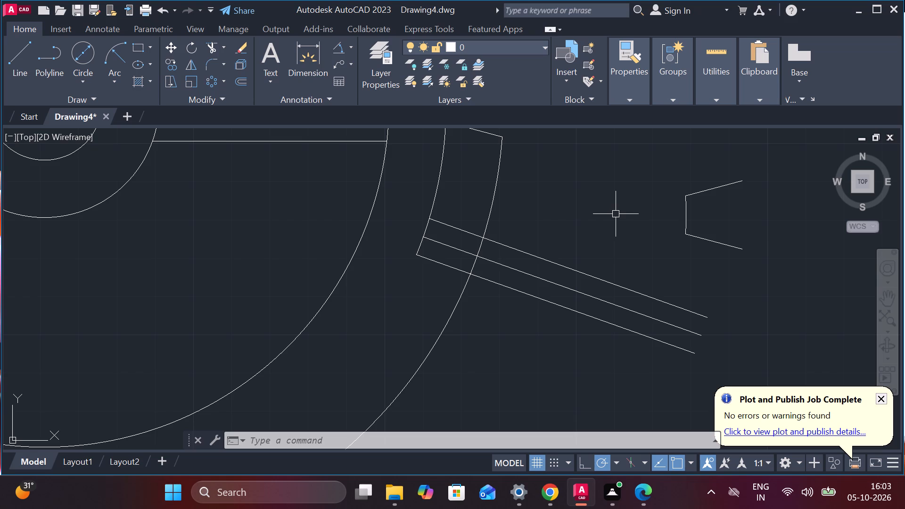
# Rotate the uppermost of the three parallel 20° lines by 15° about its inner end.
pyautogui.scroll(-2, 616, 214)
pyautogui.scroll(1, 629, 200)
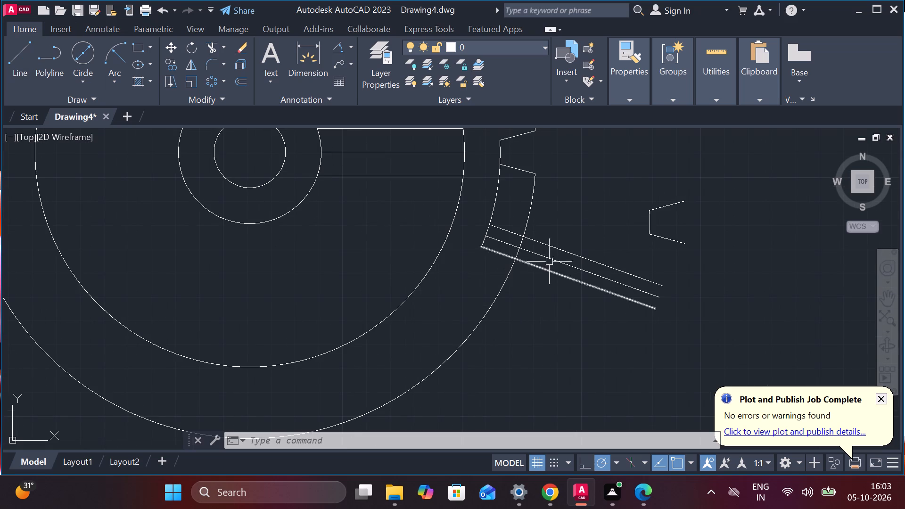
pyautogui.press('Escape')
pyautogui.click(549, 245)
pyautogui.scroll(1, 595, 224)
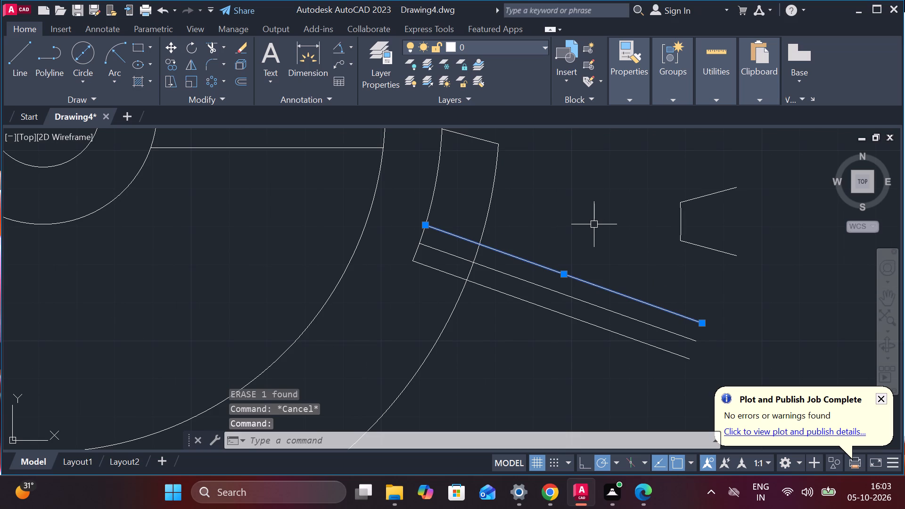
pyautogui.click(195, 50)
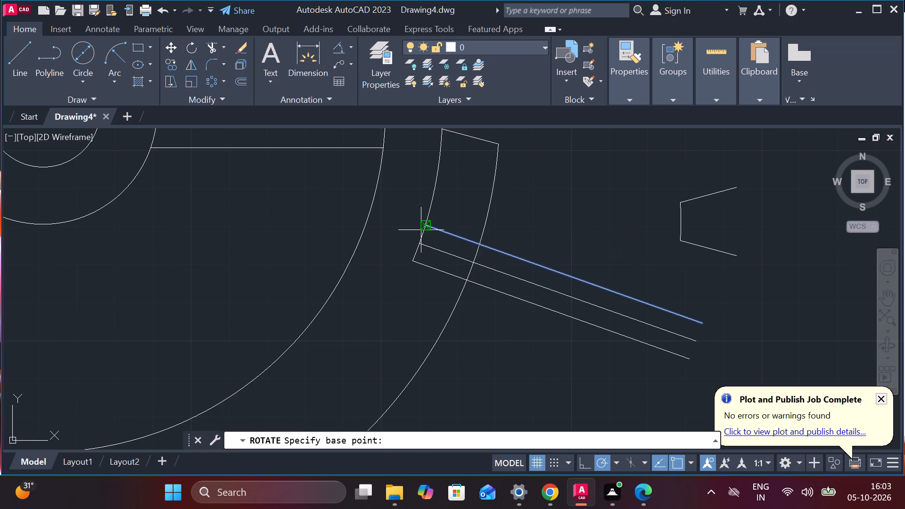
pyautogui.click(421, 229)
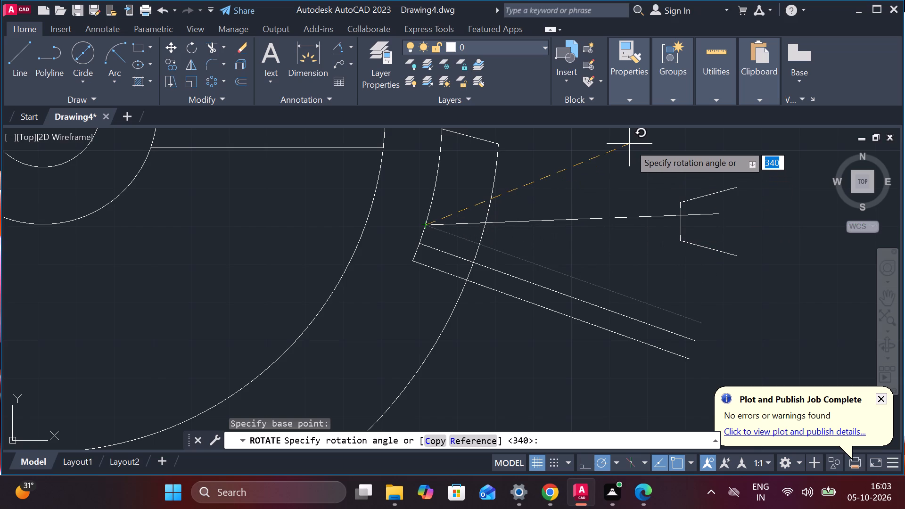
pyautogui.write('15')
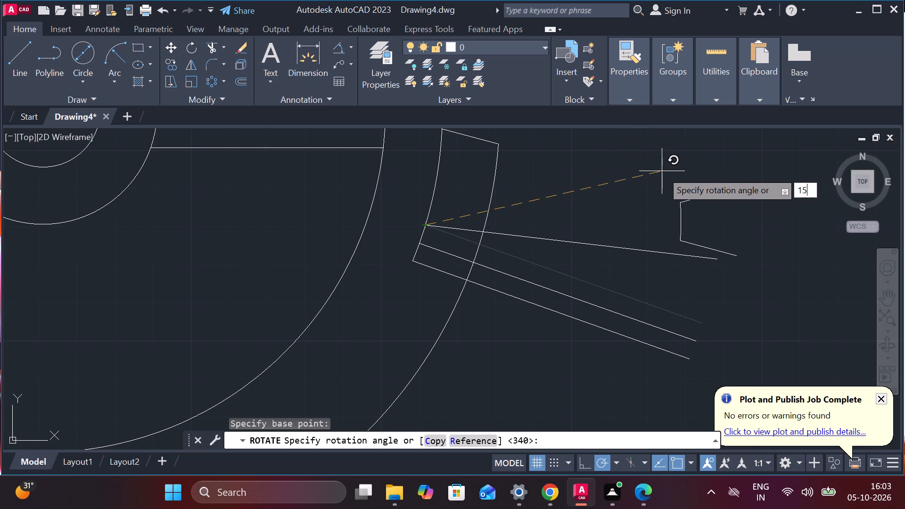
pyautogui.press('Return')
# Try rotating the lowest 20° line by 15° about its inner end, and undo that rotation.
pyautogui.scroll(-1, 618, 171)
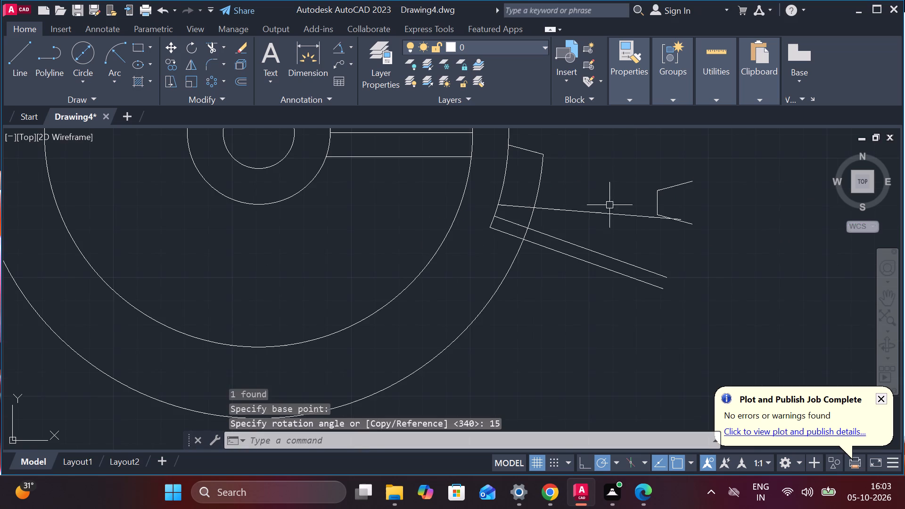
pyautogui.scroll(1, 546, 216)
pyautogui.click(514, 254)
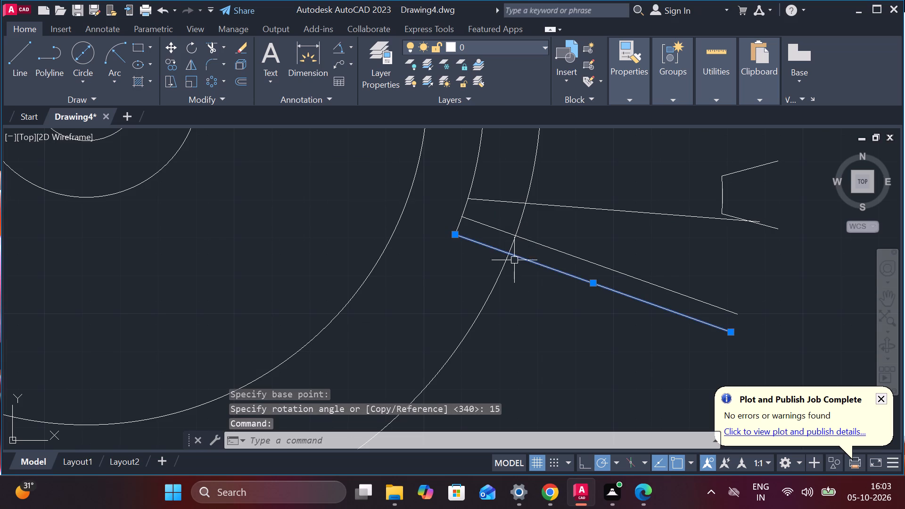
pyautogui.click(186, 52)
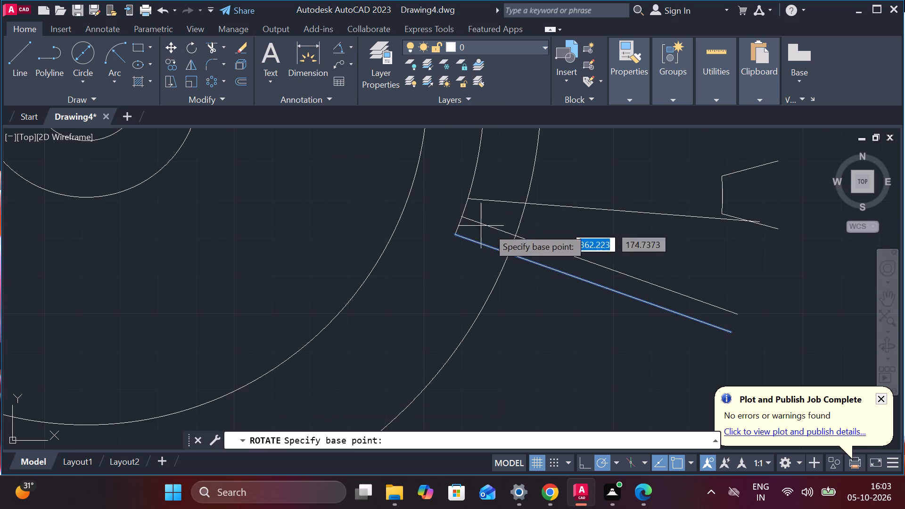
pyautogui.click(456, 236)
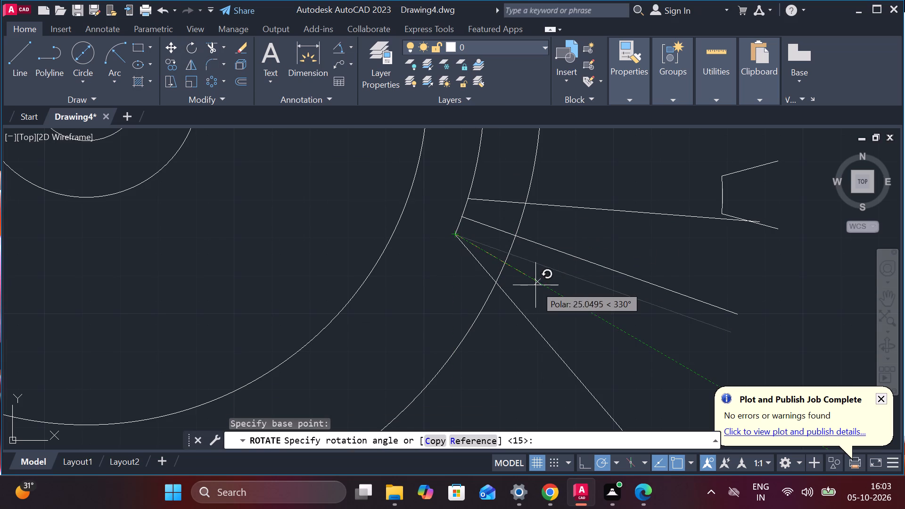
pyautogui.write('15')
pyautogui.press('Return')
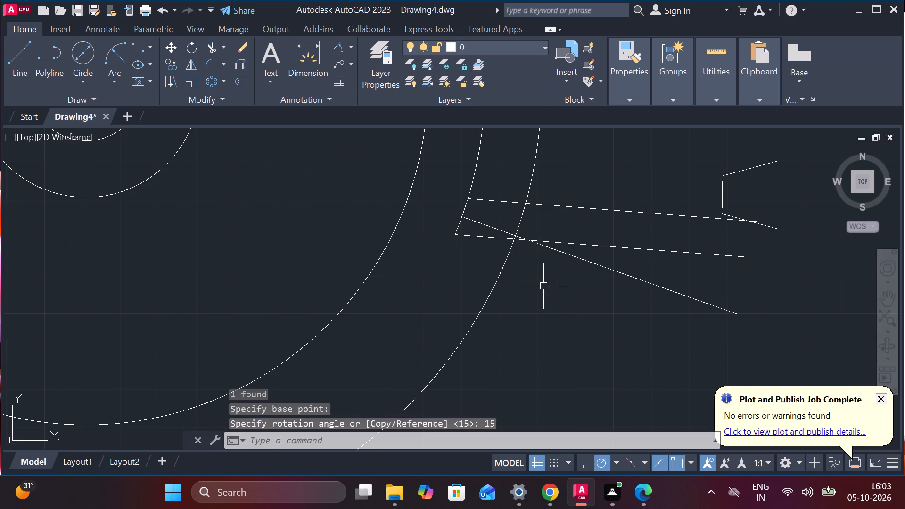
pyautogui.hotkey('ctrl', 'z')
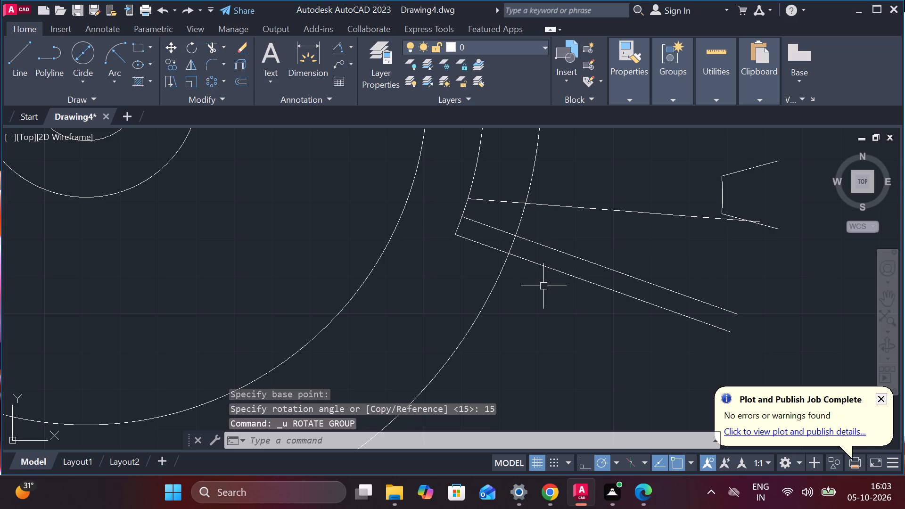
# Rotate the lowest 20° line by -15° about its inner end.
pyautogui.click(194, 43)
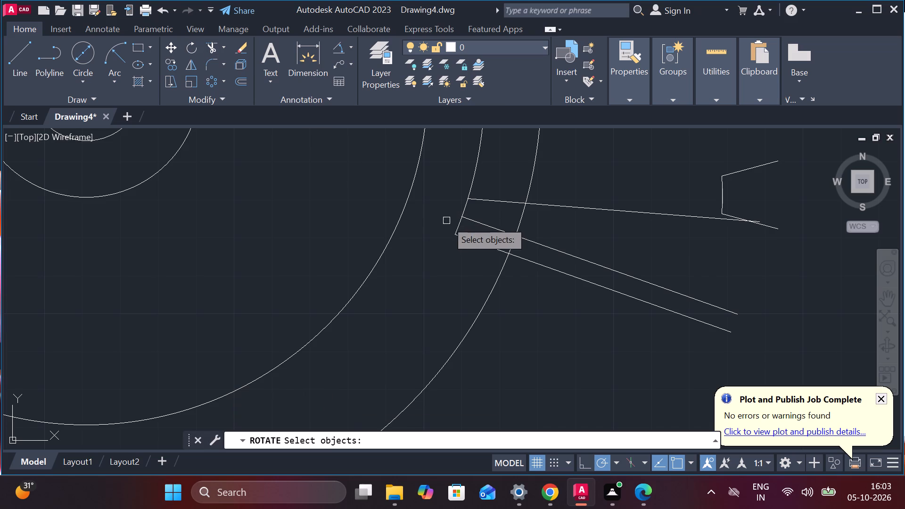
pyautogui.click(470, 238)
pyautogui.press('Return')
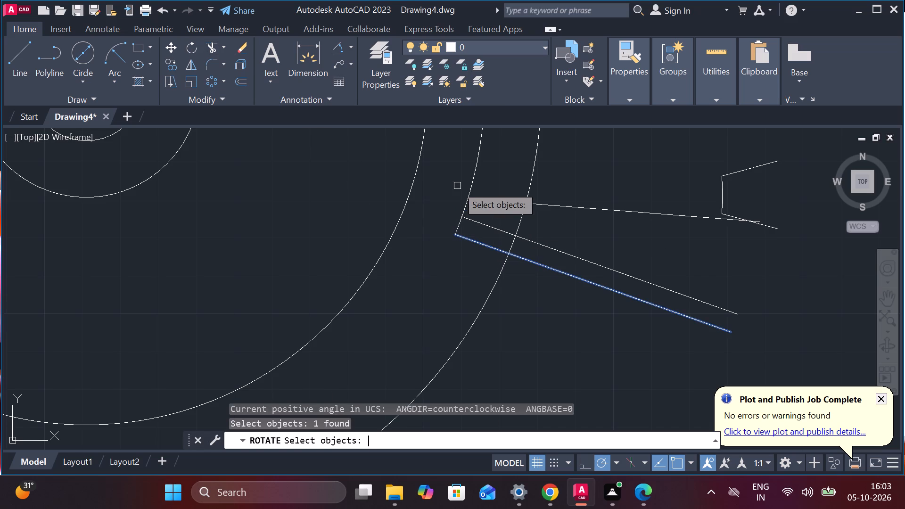
pyautogui.click(454, 235)
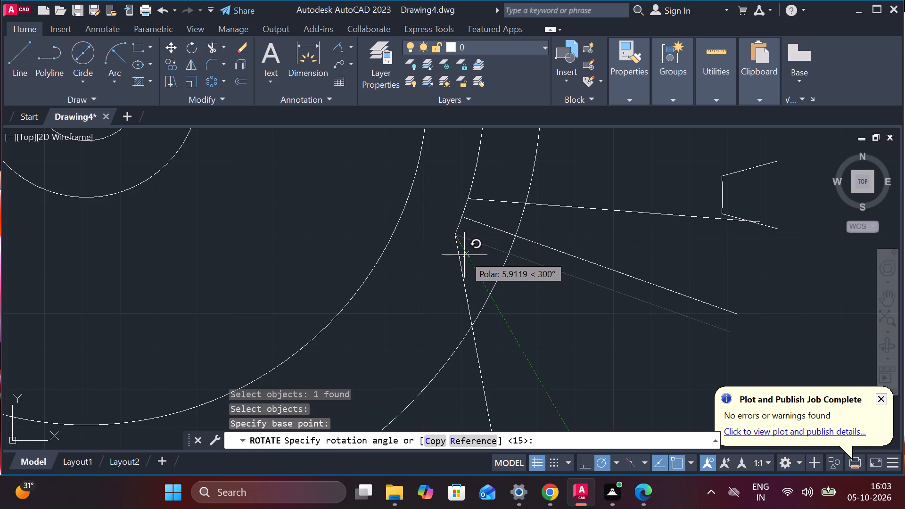
pyautogui.press('-')
pyautogui.write('15')
pyautogui.press('Return')
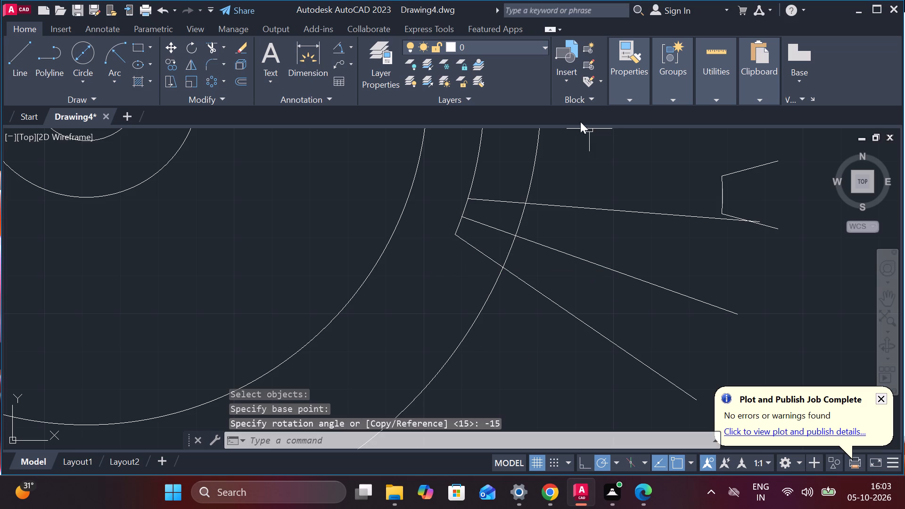
pyautogui.press('Escape')
# Measure the angle between the two rotated side lines of the second notch.
pyautogui.click(342, 50)
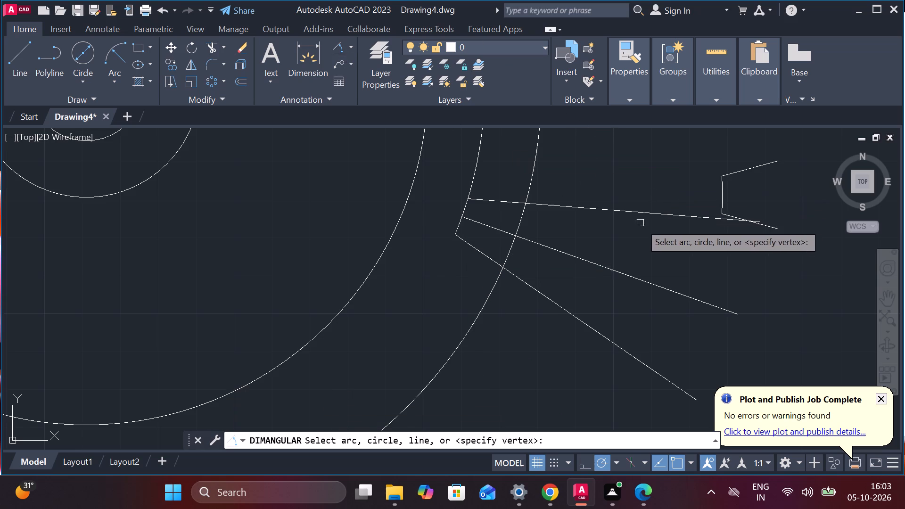
pyautogui.click(614, 212)
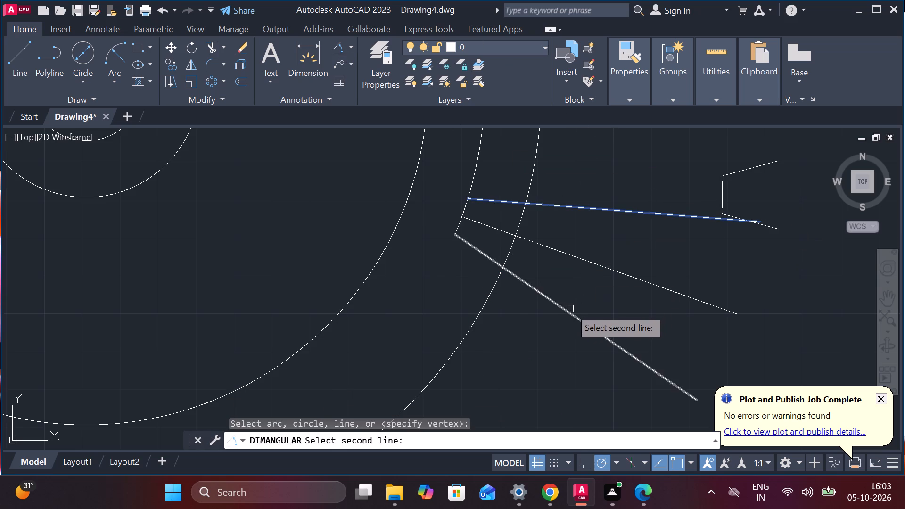
pyautogui.click(568, 312)
pyautogui.press('Escape')
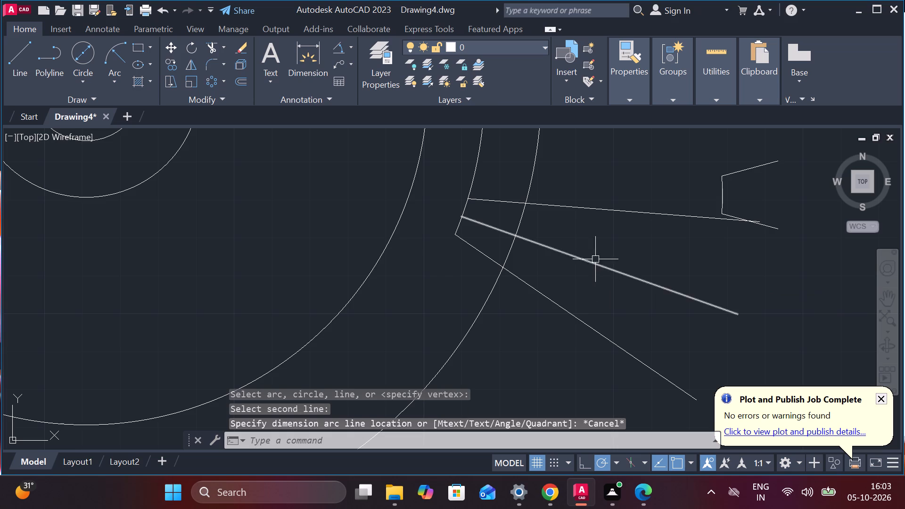
# Trim the second notch to shape, removing the inner arc between the notches, the rim across its opening, the middle line and the side lines' excess.
pyautogui.write('TR')
pyautogui.press('Return')
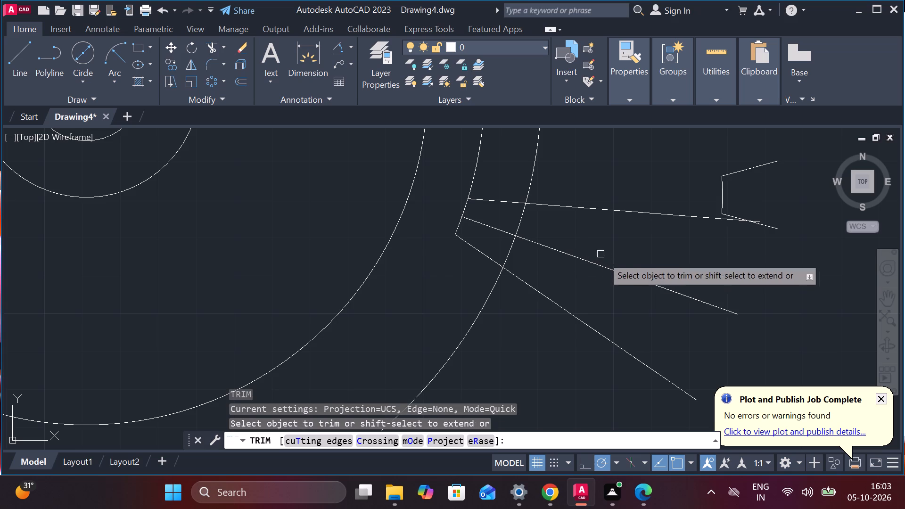
pyautogui.scroll(-3, 563, 234)
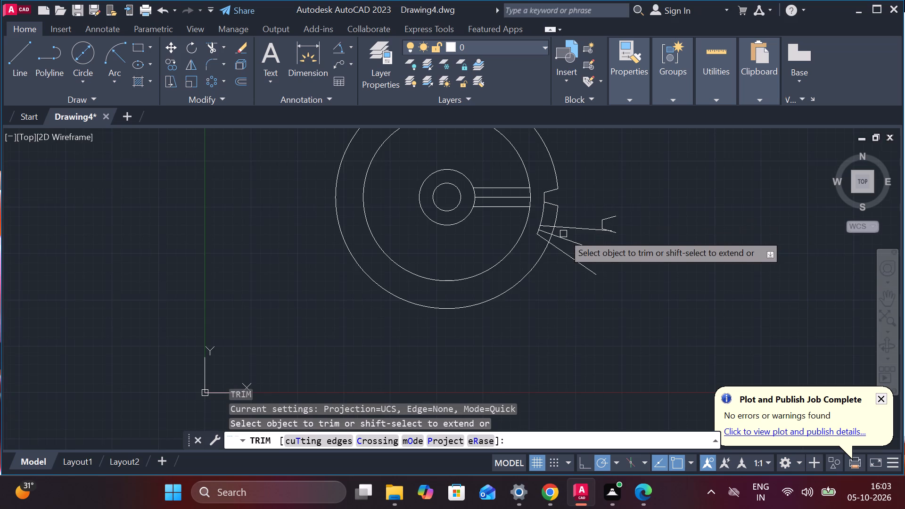
pyautogui.scroll(2, 563, 230)
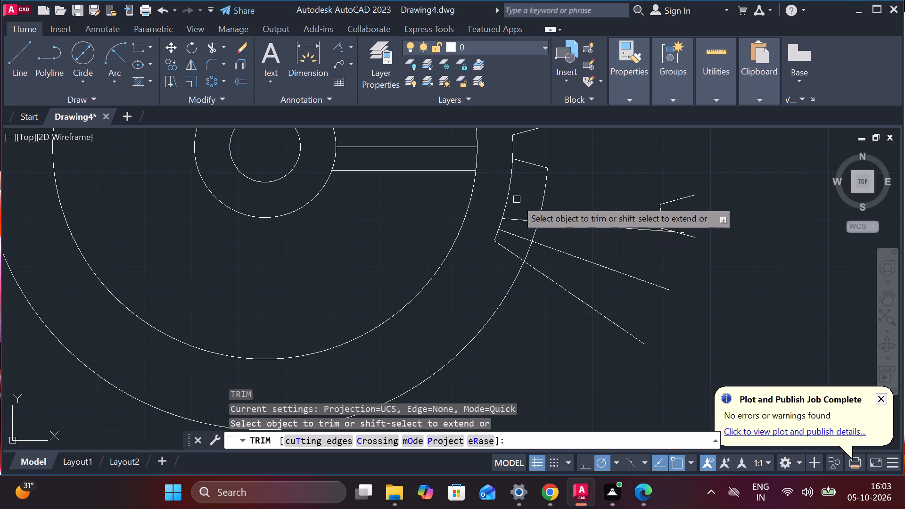
pyautogui.click(511, 195)
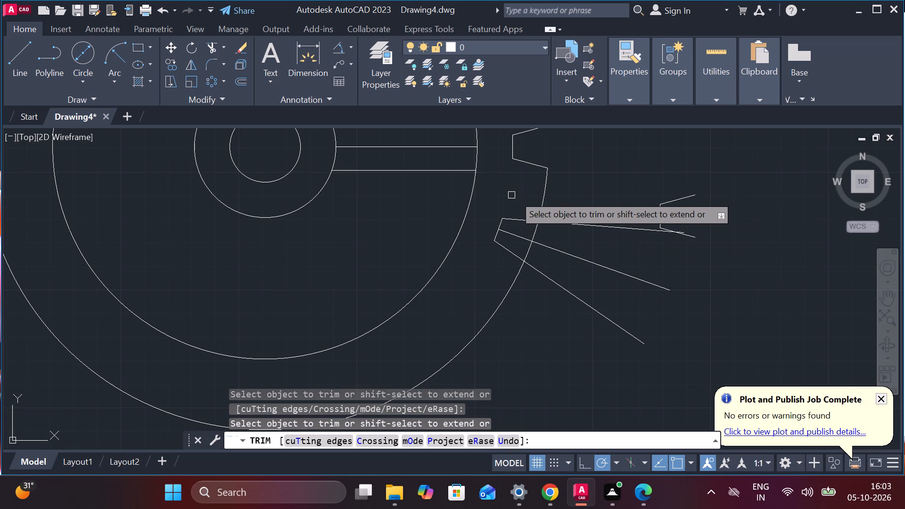
pyautogui.click(539, 230)
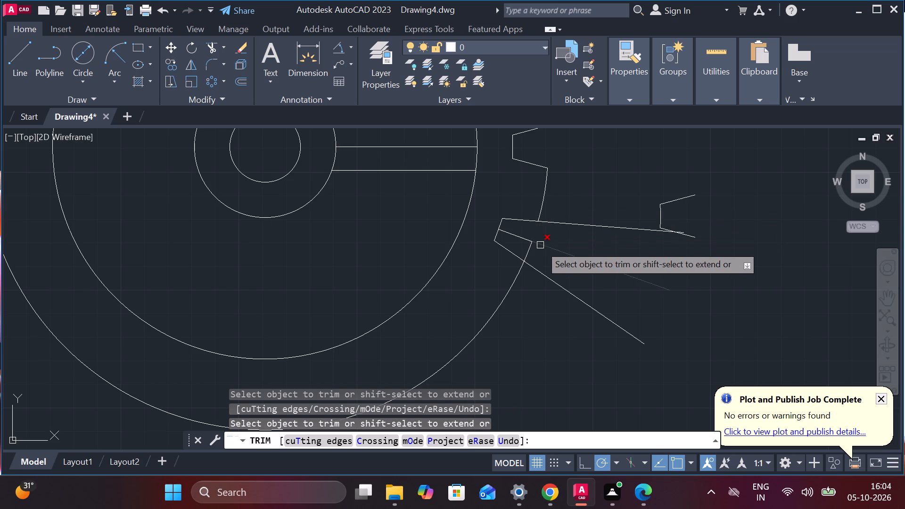
pyautogui.click(530, 254)
pyautogui.click(567, 293)
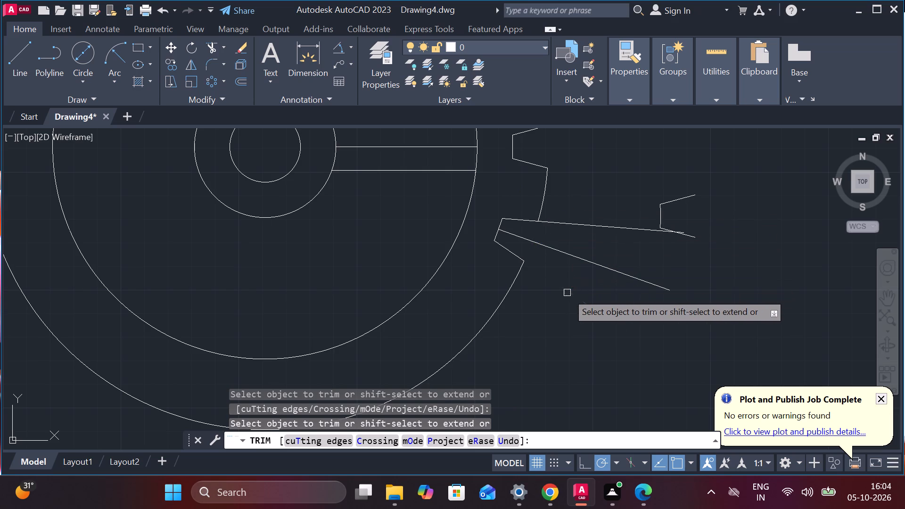
pyautogui.moveTo(598, 186); pyautogui.dragTo(559, 321)
pyautogui.scroll(-2, 592, 244)
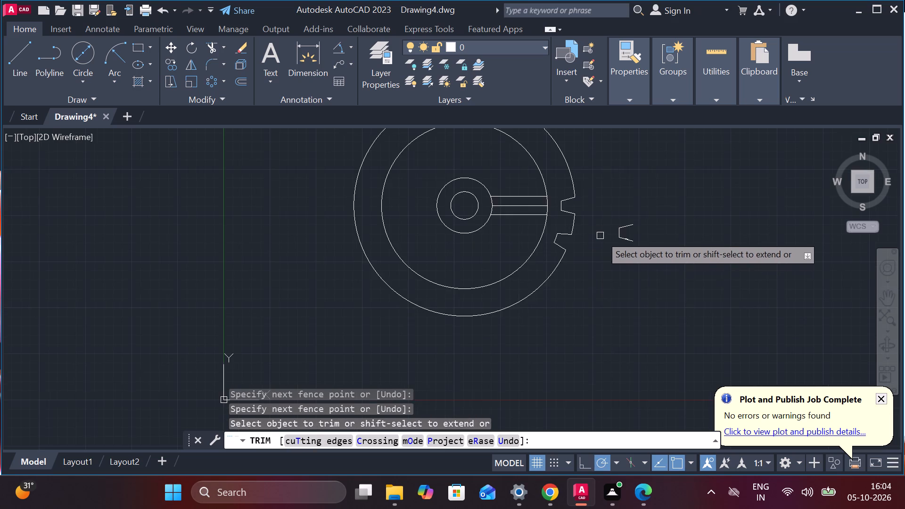
pyautogui.scroll(2, 601, 232)
pyautogui.press('Escape')
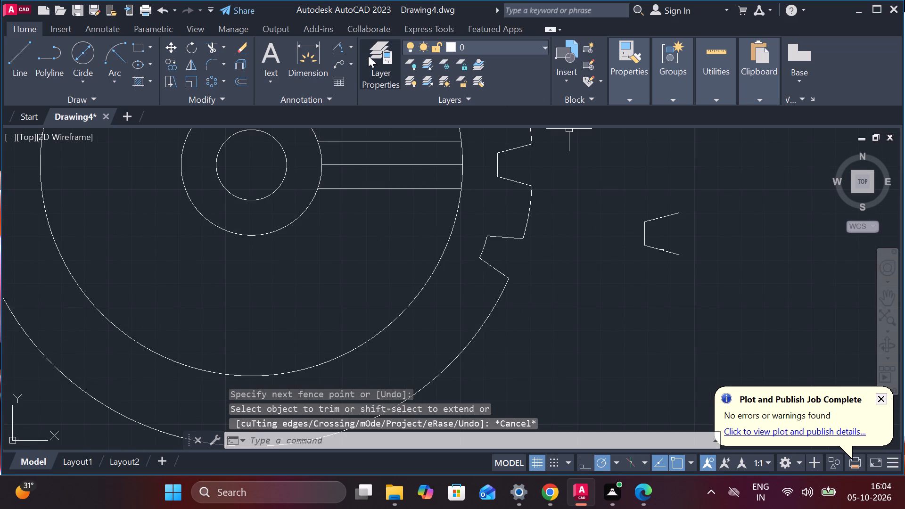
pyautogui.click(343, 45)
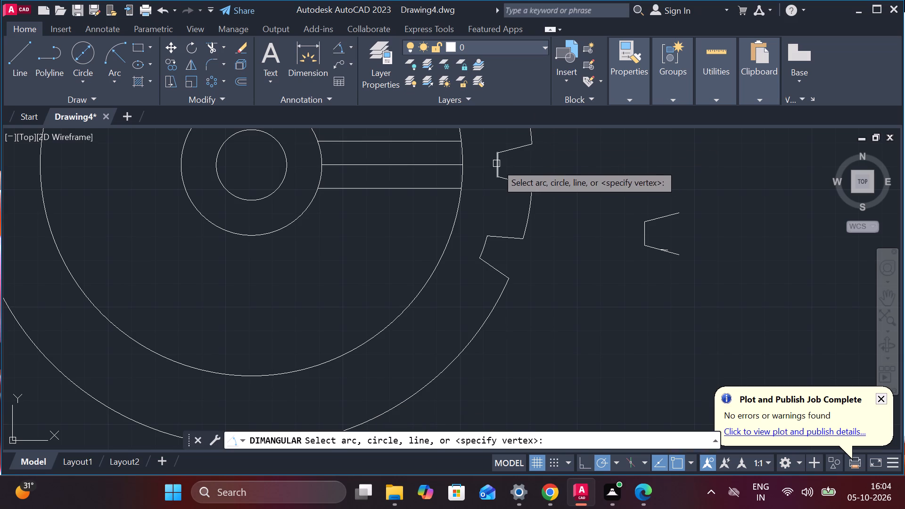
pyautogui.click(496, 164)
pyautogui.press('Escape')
# Erase the loose notch copy outside the wheel together with the leftover line fragment beside it.
pyautogui.scroll(-2, 569, 238)
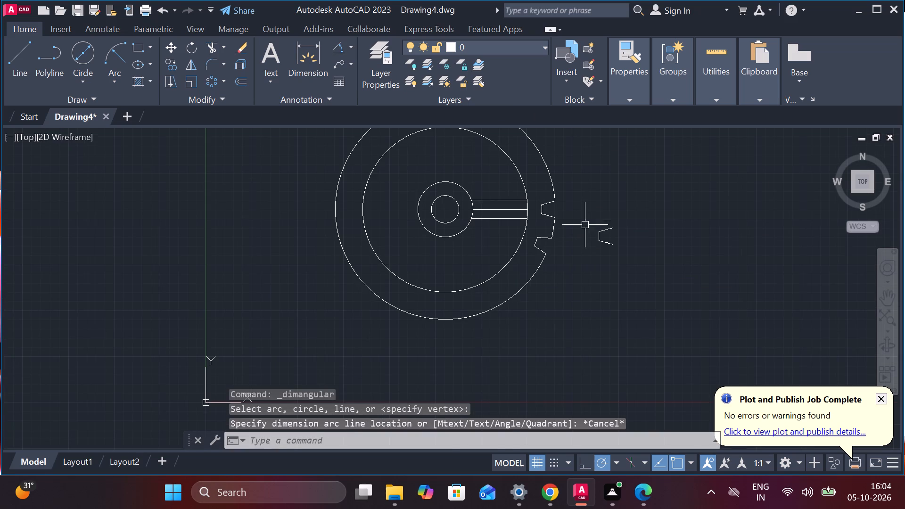
pyautogui.moveTo(576, 212); pyautogui.dragTo(587, 213)
pyautogui.click(666, 286)
pyautogui.press('e')
pyautogui.press('Return')
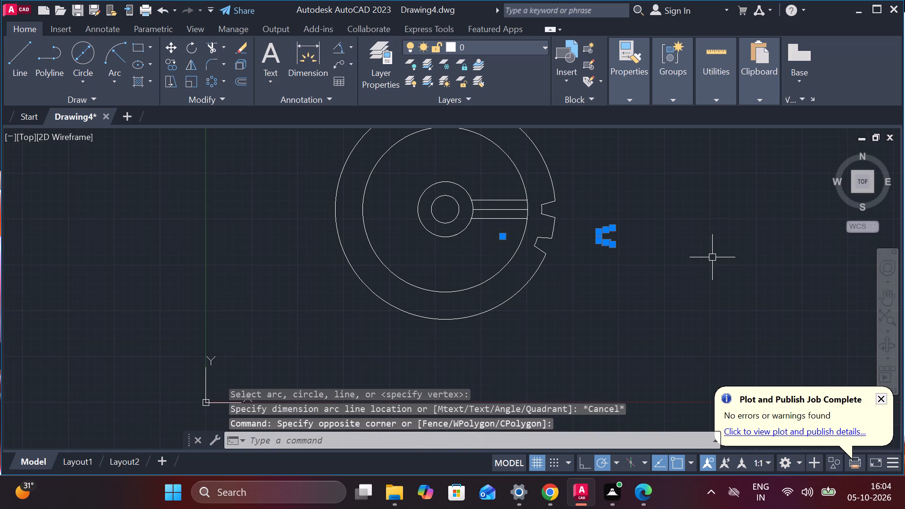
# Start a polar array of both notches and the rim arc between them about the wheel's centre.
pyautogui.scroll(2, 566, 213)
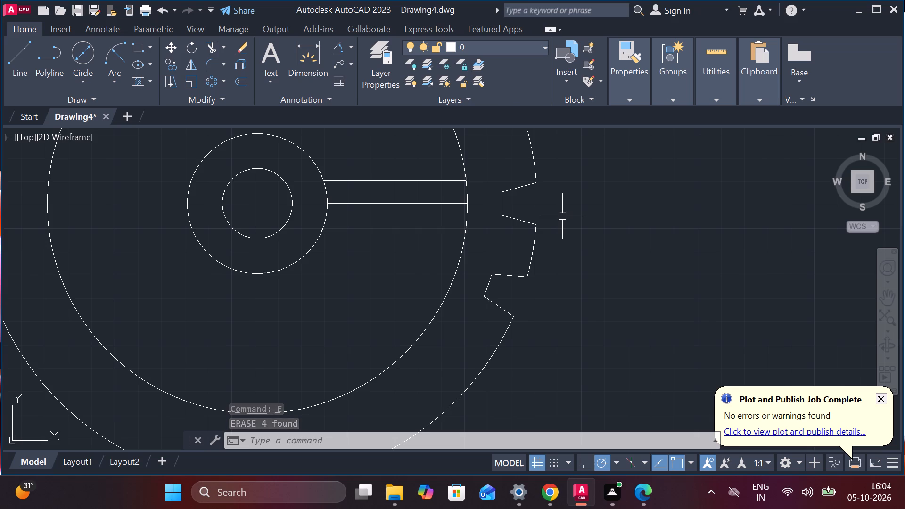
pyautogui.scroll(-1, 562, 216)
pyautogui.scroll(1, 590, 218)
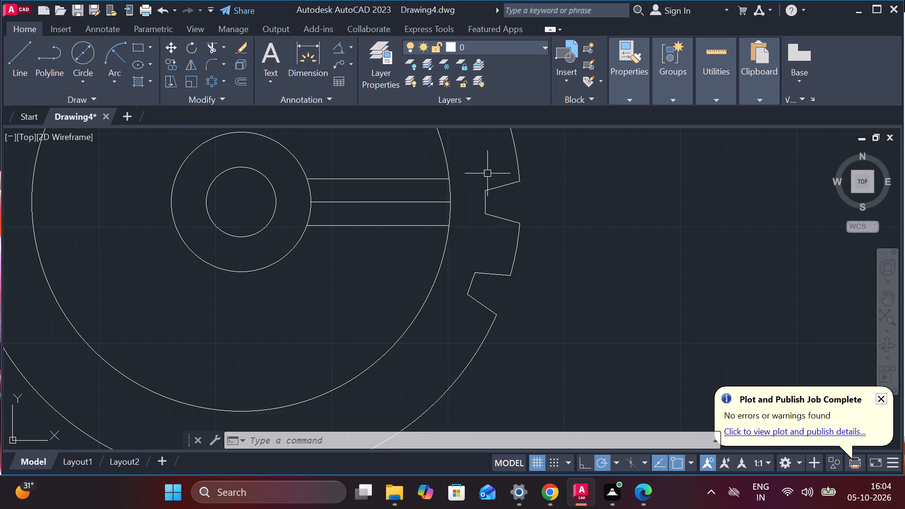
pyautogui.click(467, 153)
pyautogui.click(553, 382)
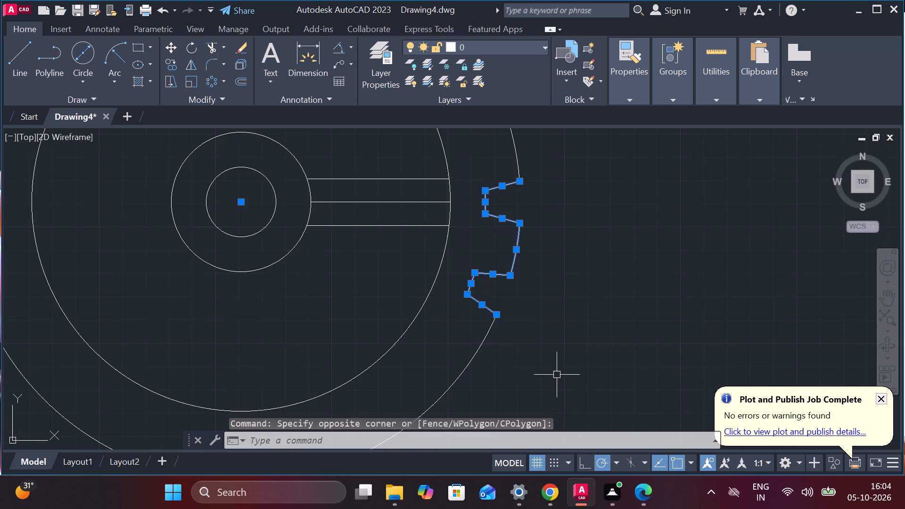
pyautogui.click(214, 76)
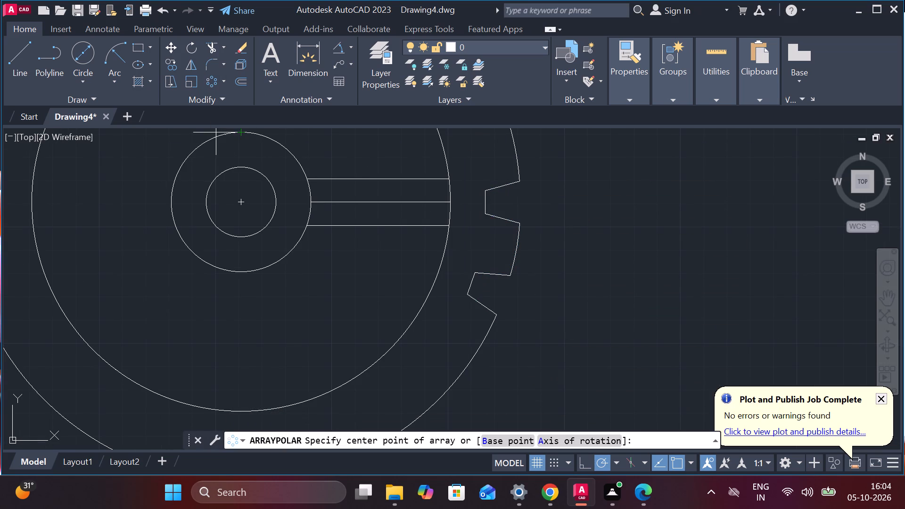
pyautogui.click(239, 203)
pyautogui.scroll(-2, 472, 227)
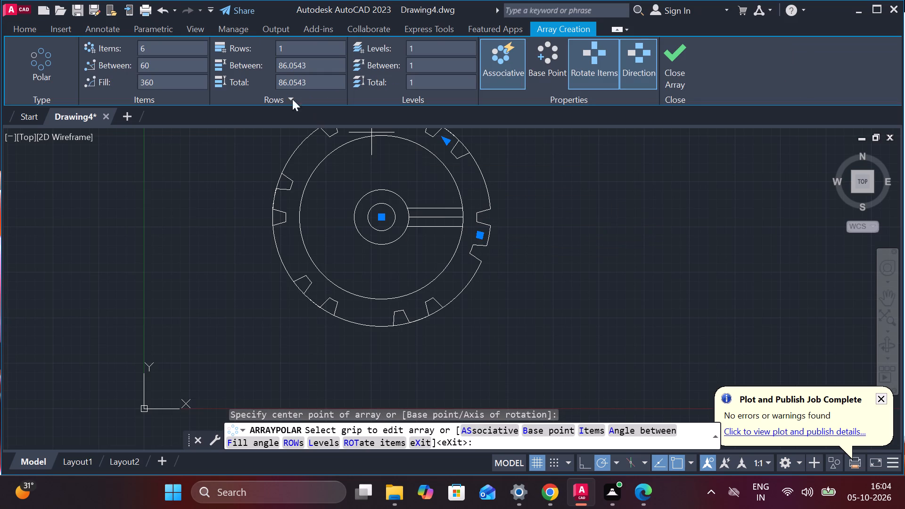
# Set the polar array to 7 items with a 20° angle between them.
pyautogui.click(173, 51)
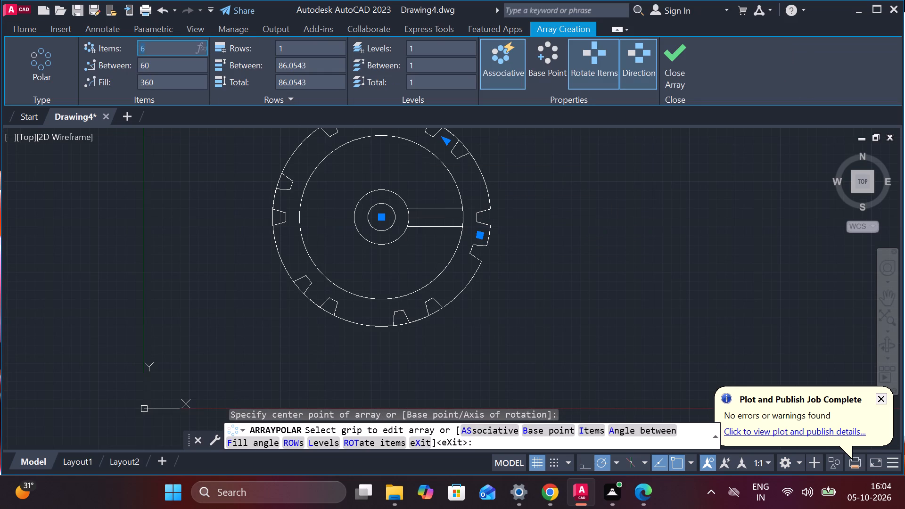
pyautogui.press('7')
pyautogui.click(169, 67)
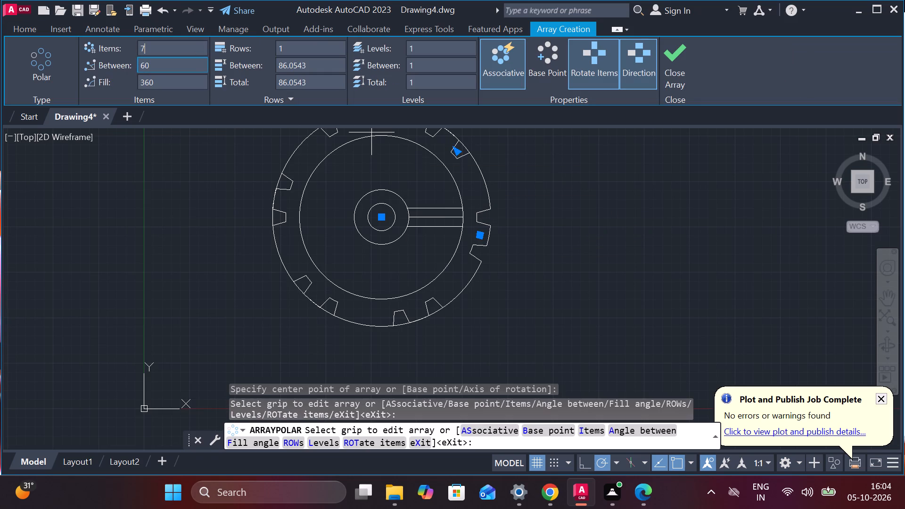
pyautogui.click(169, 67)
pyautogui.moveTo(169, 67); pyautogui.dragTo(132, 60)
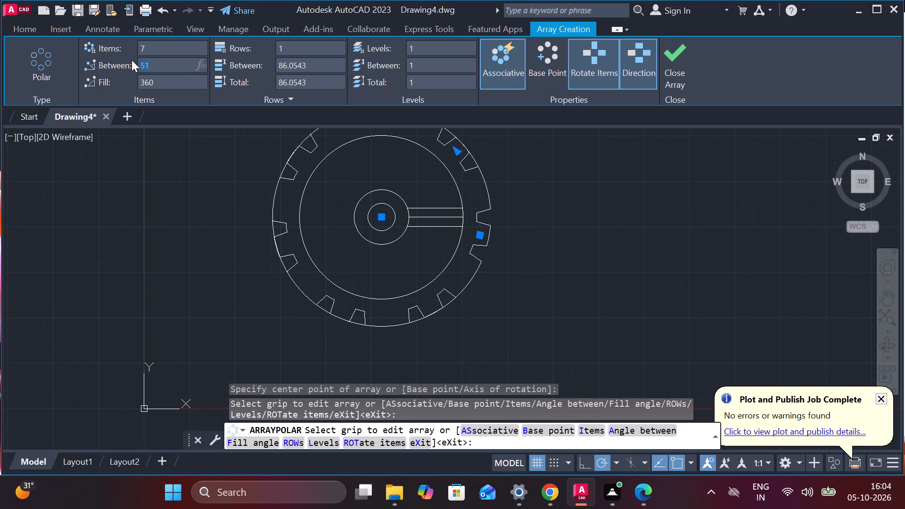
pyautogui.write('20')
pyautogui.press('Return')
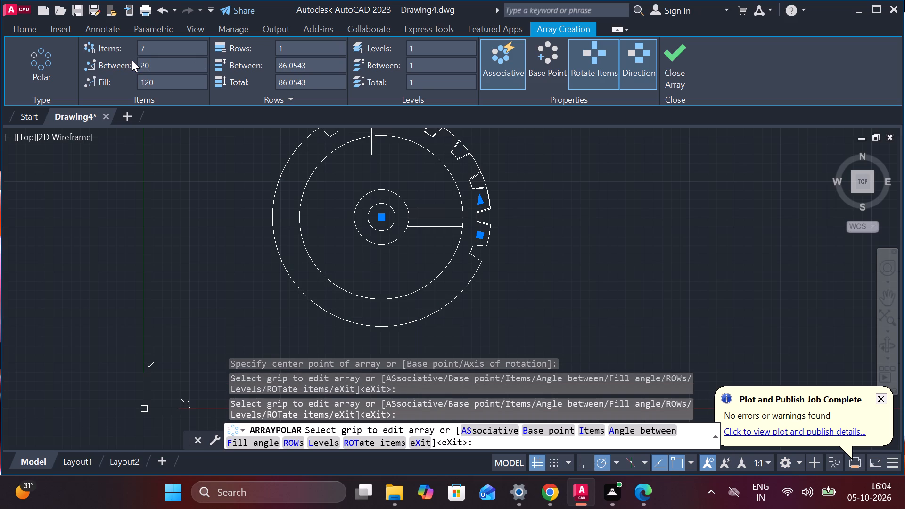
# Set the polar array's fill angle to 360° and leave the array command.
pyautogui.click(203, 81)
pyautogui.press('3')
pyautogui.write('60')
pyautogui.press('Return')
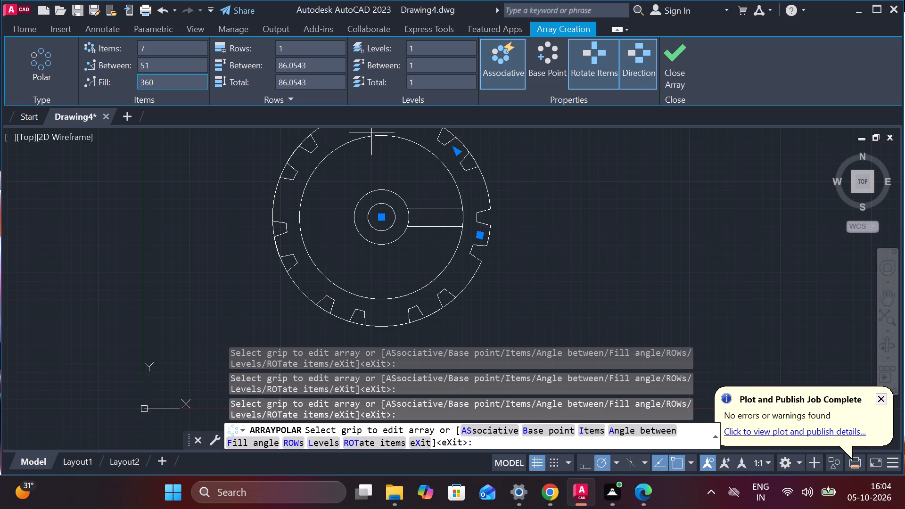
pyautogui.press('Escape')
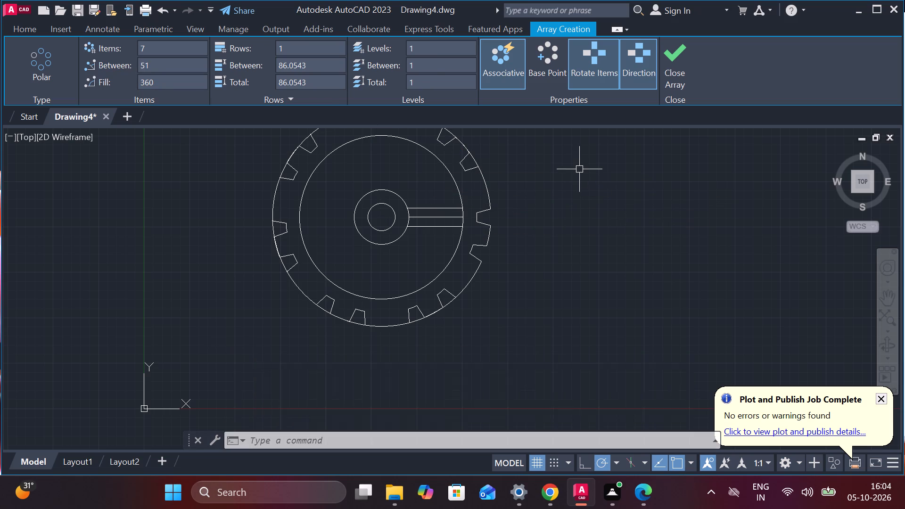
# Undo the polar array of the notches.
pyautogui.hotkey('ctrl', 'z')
# Draw a line from the wheel's centre to the midpoint of the second notch's inner edge.
pyautogui.scroll(-3, 579, 177)
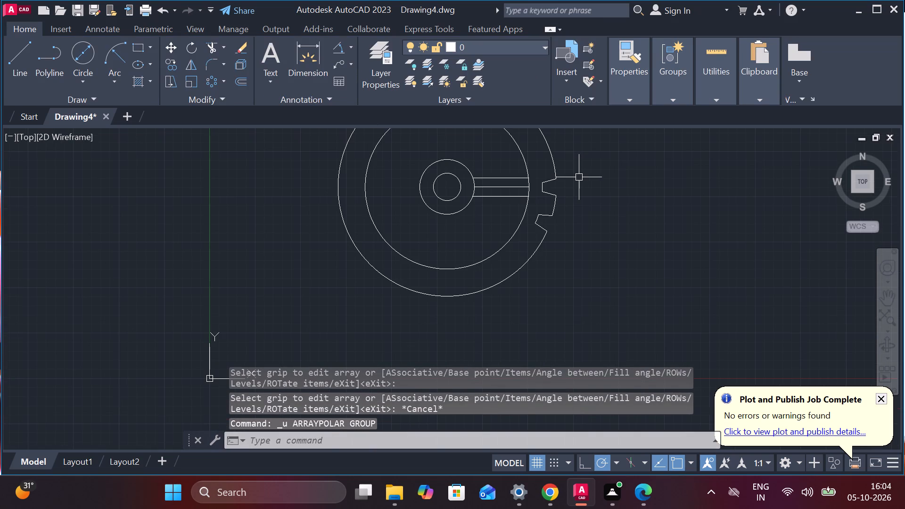
pyautogui.scroll(-1, 586, 182)
pyautogui.scroll(2, 590, 197)
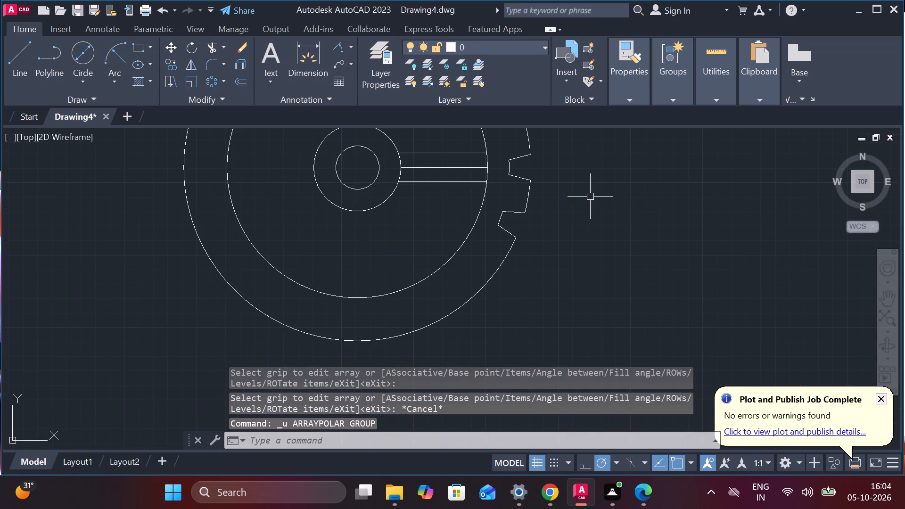
pyautogui.moveTo(592, 222); pyautogui.dragTo(594, 262, button='middle')
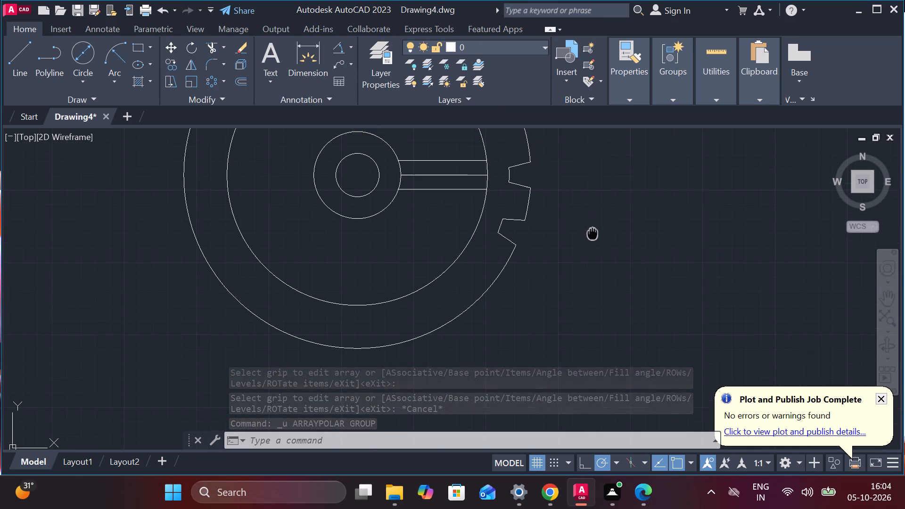
pyautogui.moveTo(594, 262); pyautogui.dragTo(590, 277, button='middle')
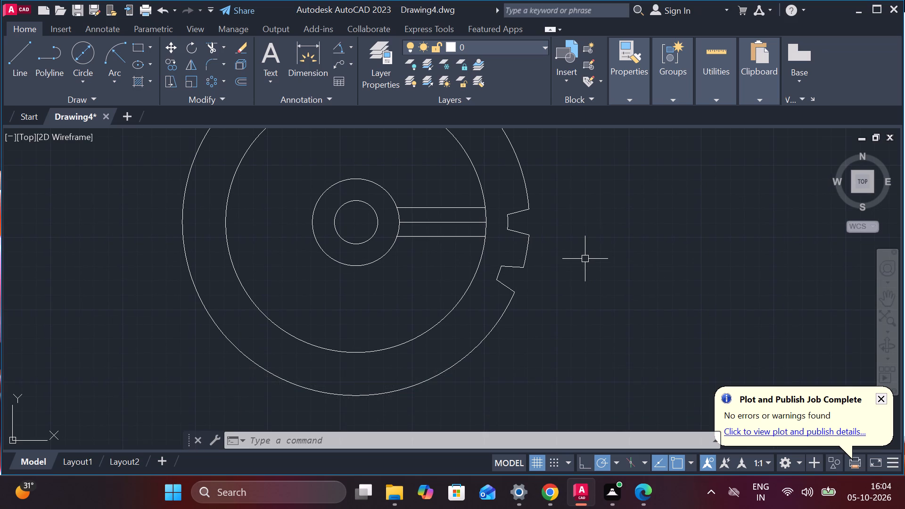
pyautogui.click(13, 64)
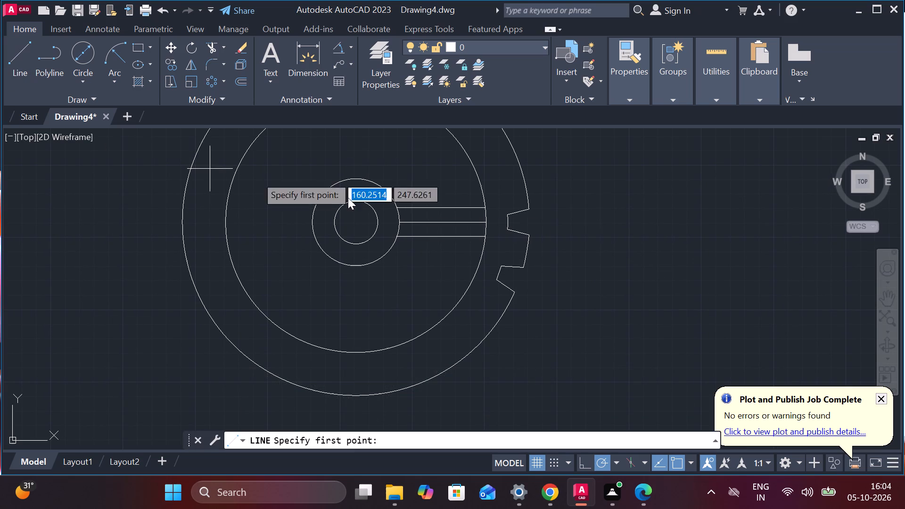
pyautogui.click(355, 222)
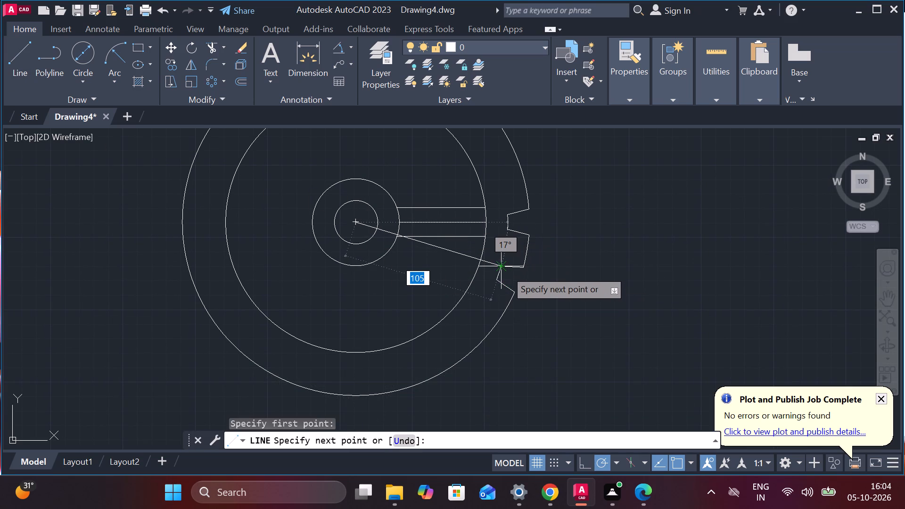
pyautogui.scroll(2, 505, 272)
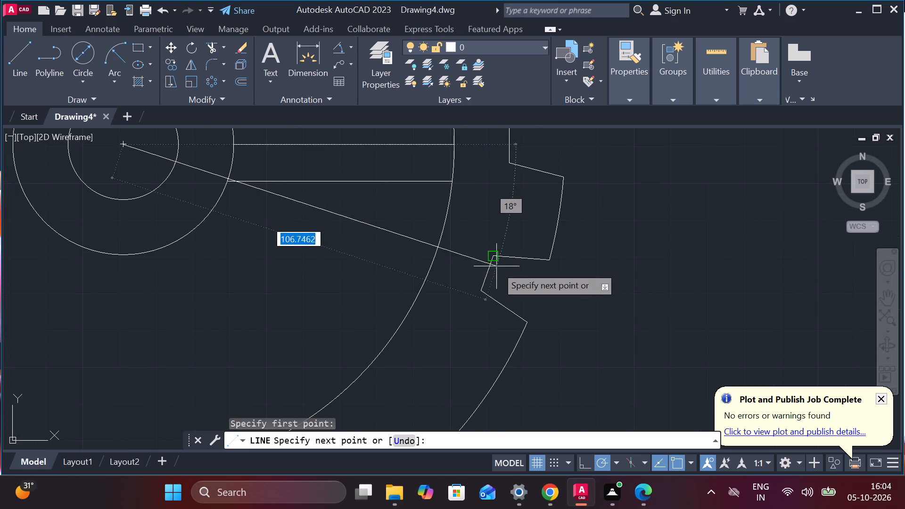
pyautogui.click(491, 272)
pyautogui.press('Escape')
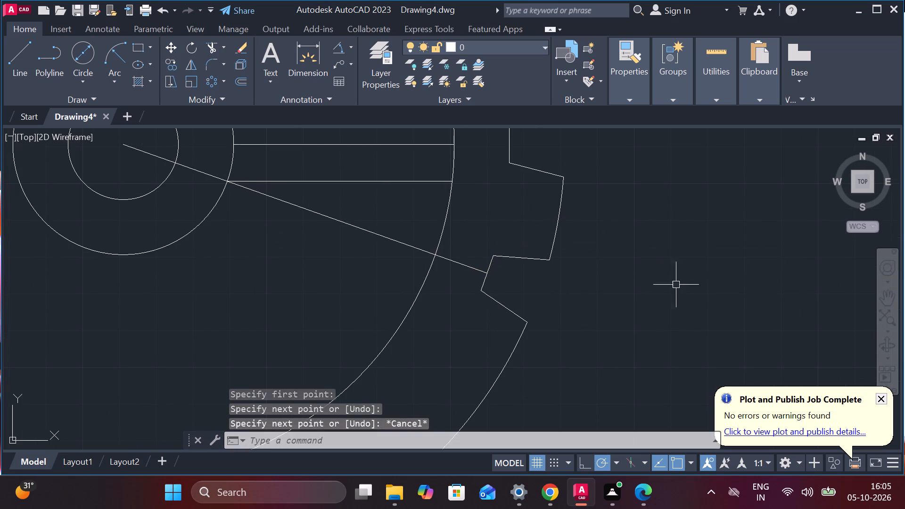
# Draw a horizontal line outward from the midpoint of the first notch's inner edge to beyond the rim.
pyautogui.scroll(-2, 403, 129)
pyautogui.moveTo(559, 151); pyautogui.dragTo(573, 245, button='middle')
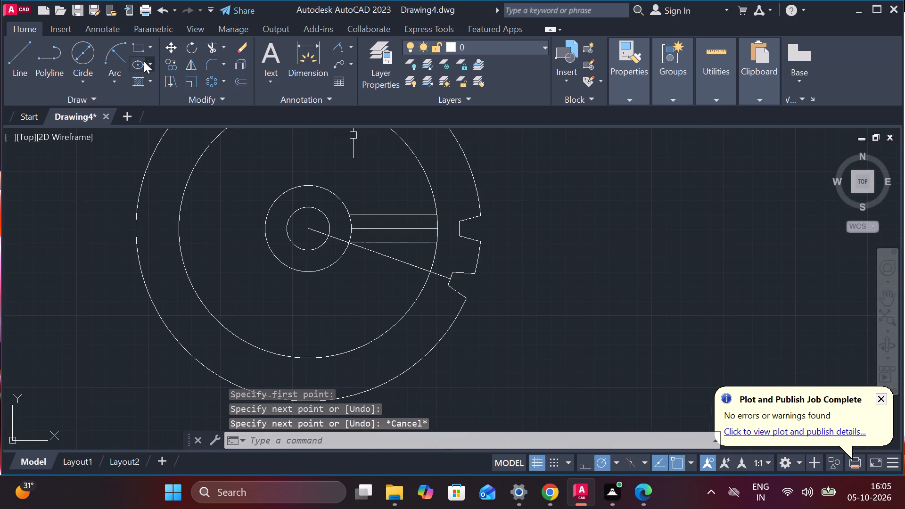
pyautogui.click(338, 41)
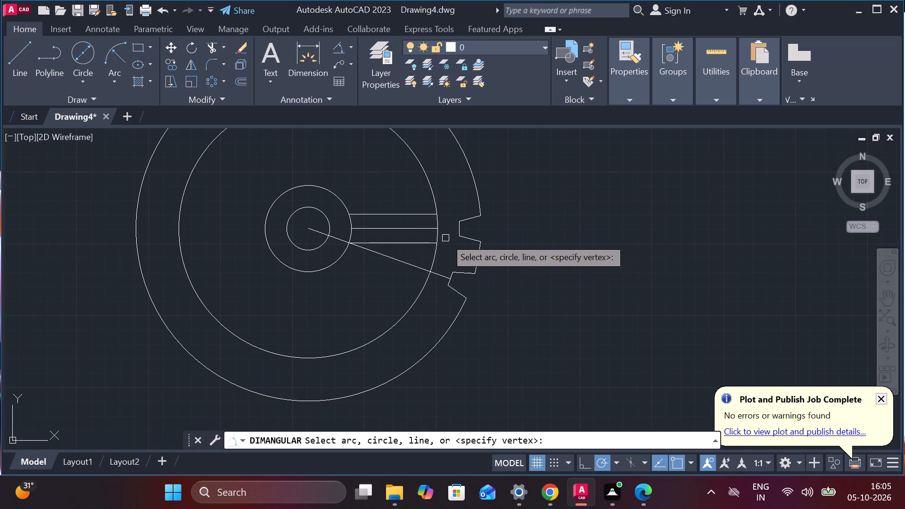
pyautogui.press('Escape')
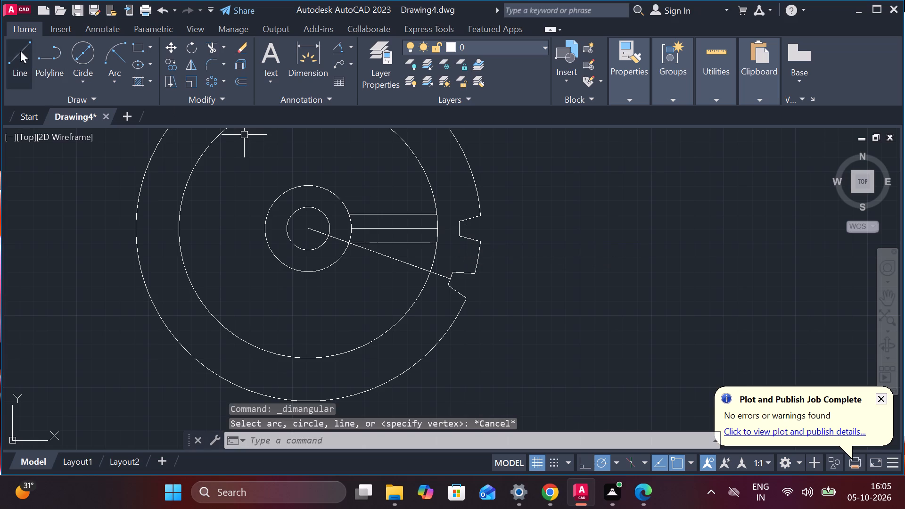
pyautogui.click(13, 51)
pyautogui.click(456, 227)
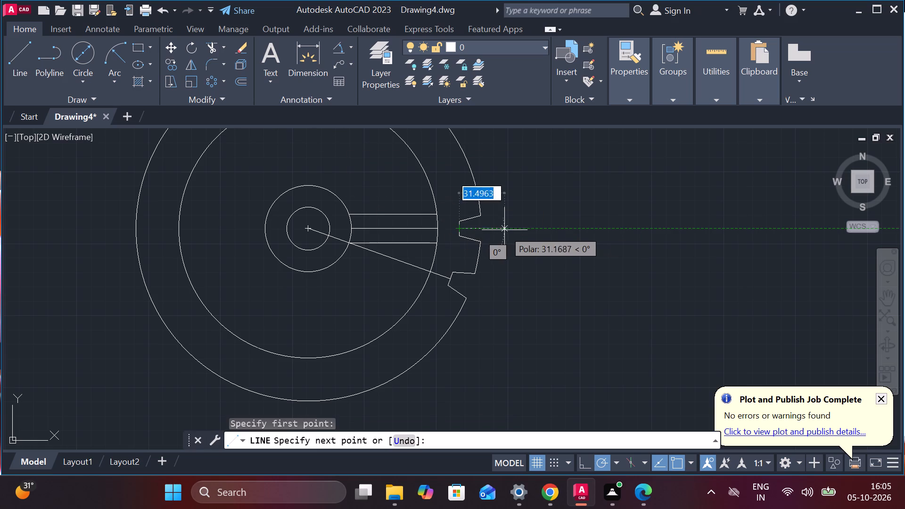
pyautogui.click(520, 232)
pyautogui.press('Escape')
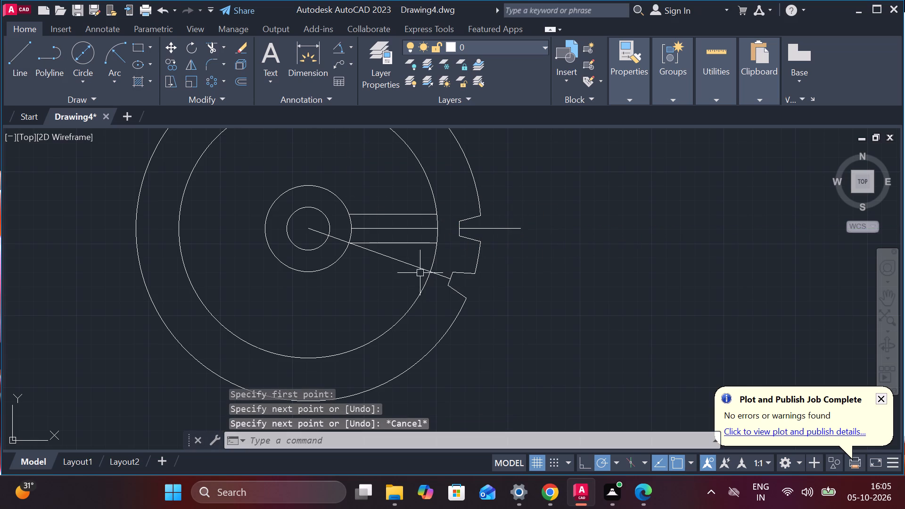
# Lengthen the slanted centre line through the second notch so it extends well beyond the rim.
pyautogui.write('EX')
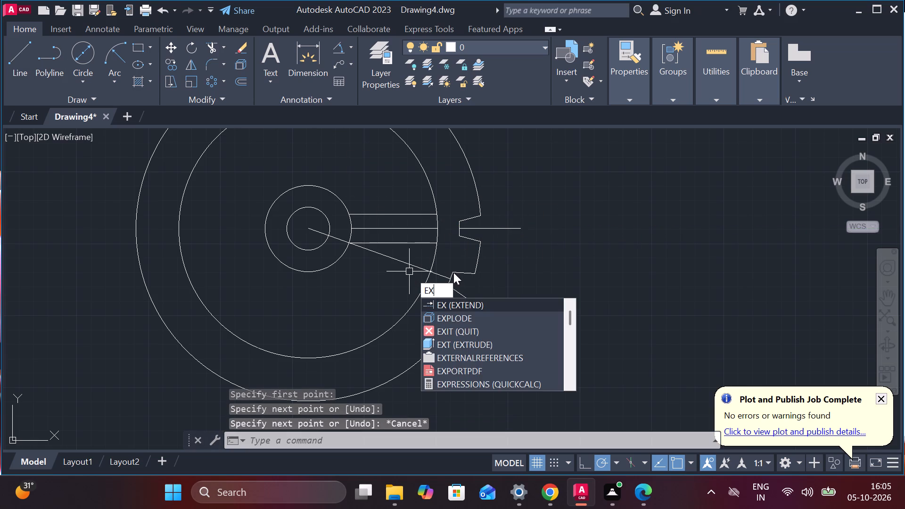
pyautogui.press('Escape')
pyautogui.click(402, 261)
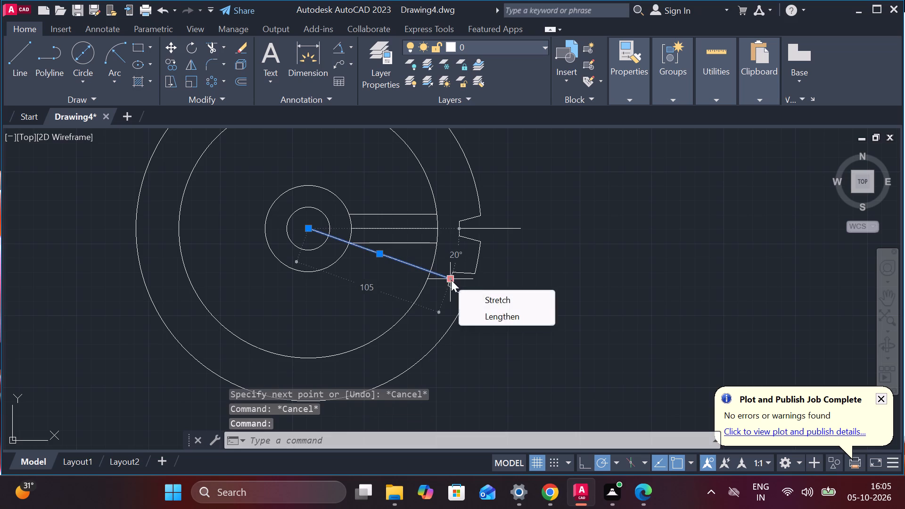
pyautogui.click(505, 312)
pyautogui.click(541, 314)
pyautogui.press('Escape')
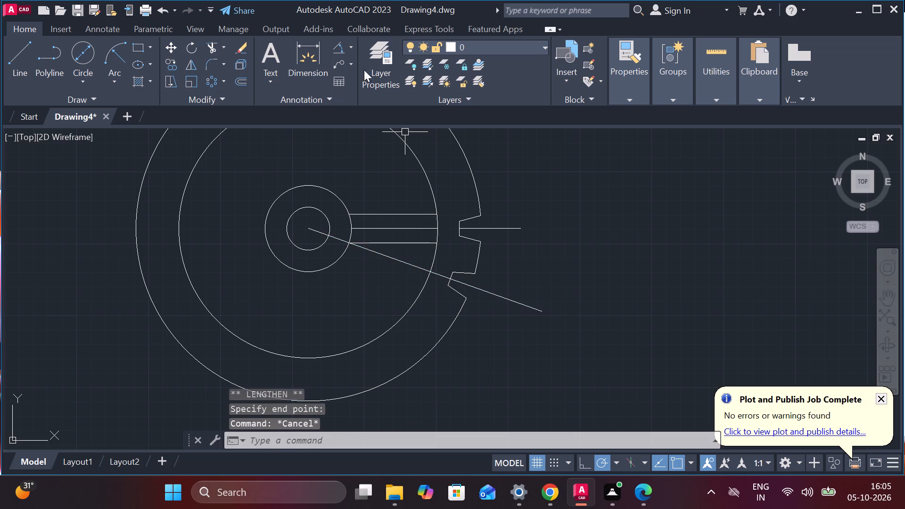
# Measure the angle between the horizontal line at the first notch and the slanted line through the second notch.
pyautogui.click(341, 47)
pyautogui.click(516, 228)
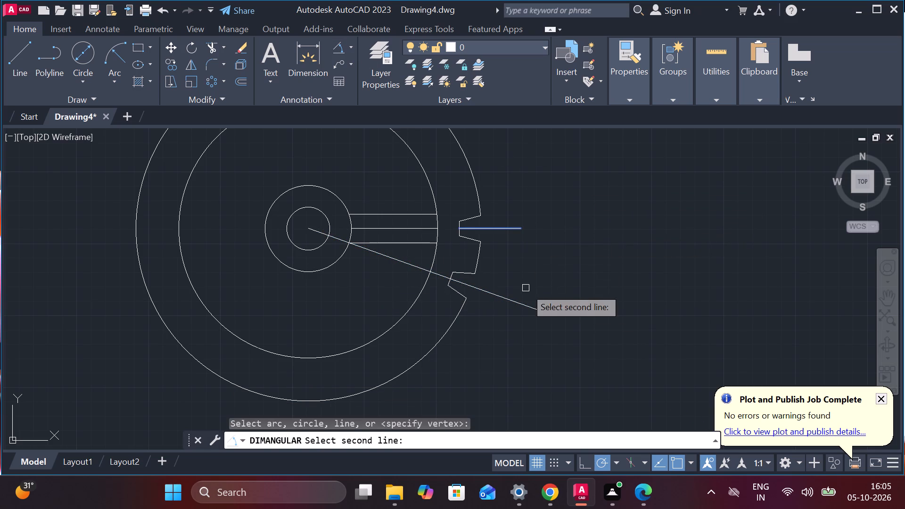
pyautogui.click(503, 294)
pyautogui.scroll(2, 512, 280)
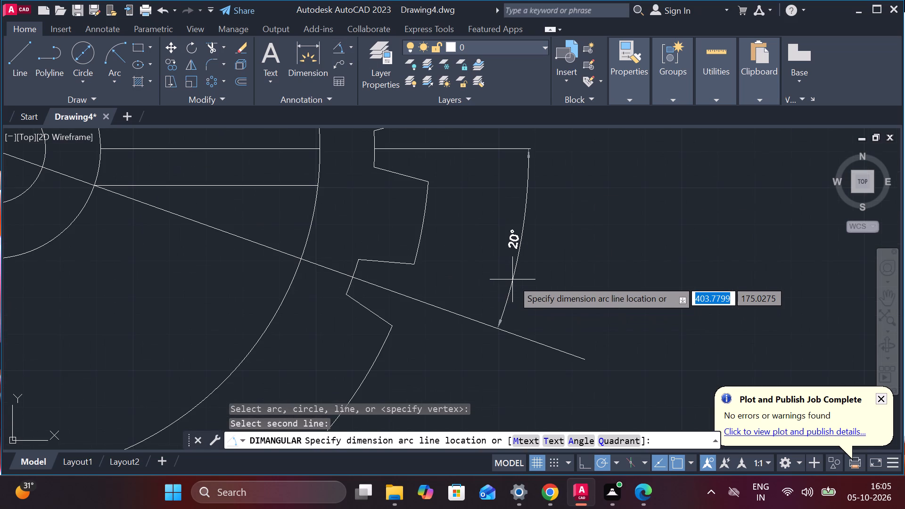
pyautogui.scroll(-2, 512, 279)
pyautogui.press('Escape')
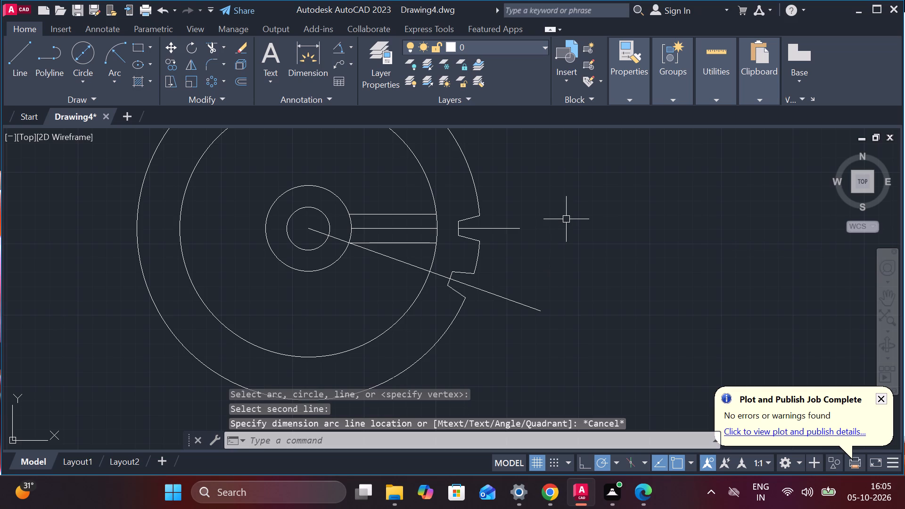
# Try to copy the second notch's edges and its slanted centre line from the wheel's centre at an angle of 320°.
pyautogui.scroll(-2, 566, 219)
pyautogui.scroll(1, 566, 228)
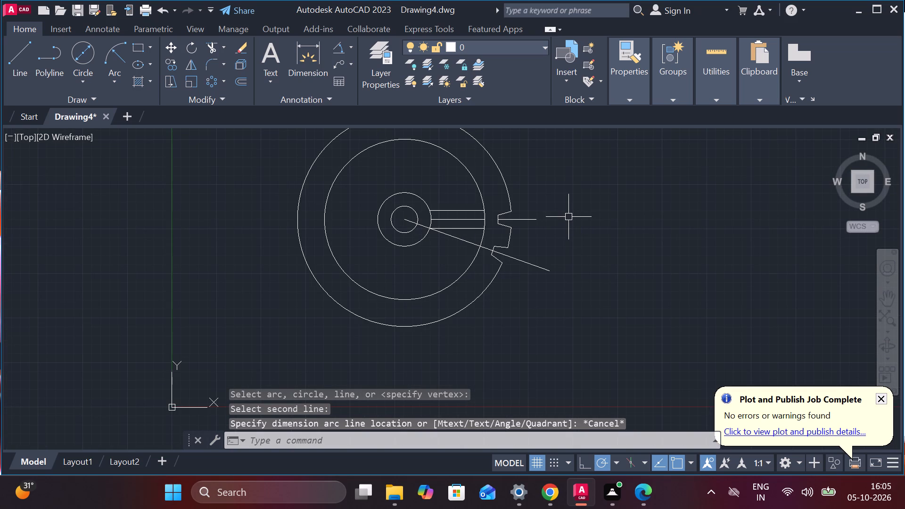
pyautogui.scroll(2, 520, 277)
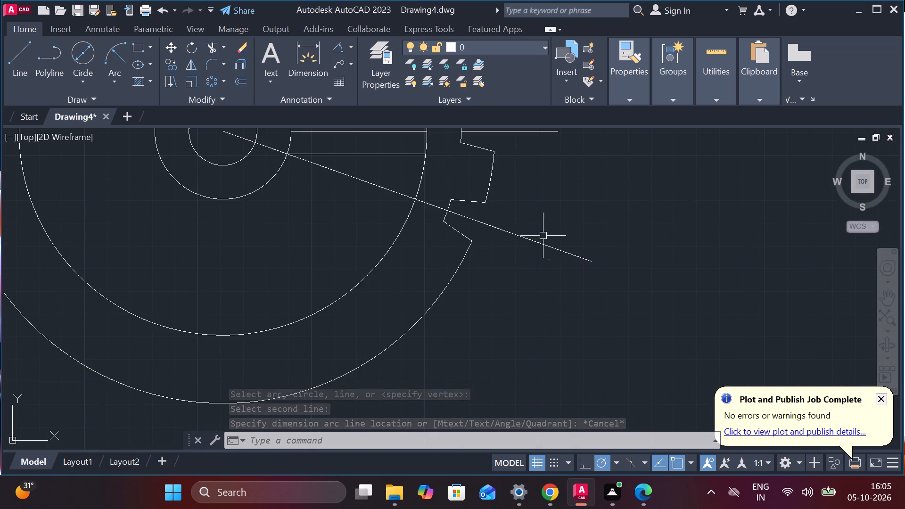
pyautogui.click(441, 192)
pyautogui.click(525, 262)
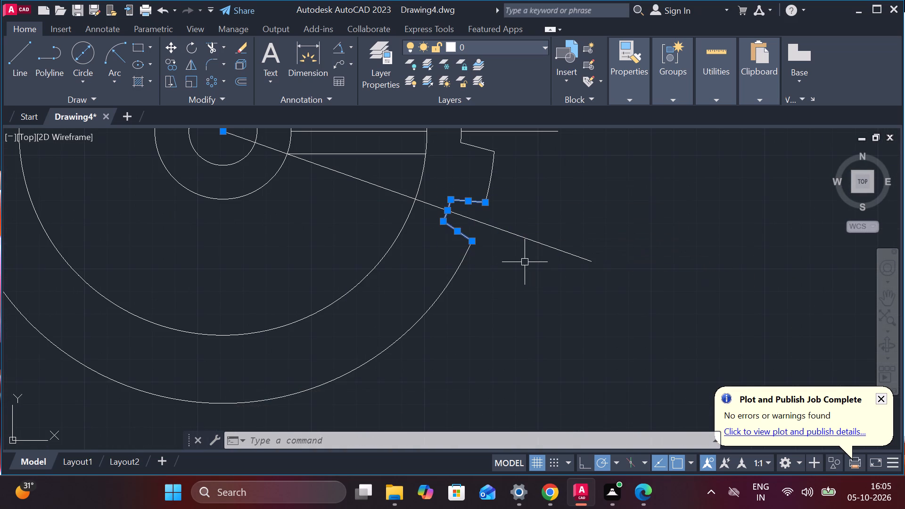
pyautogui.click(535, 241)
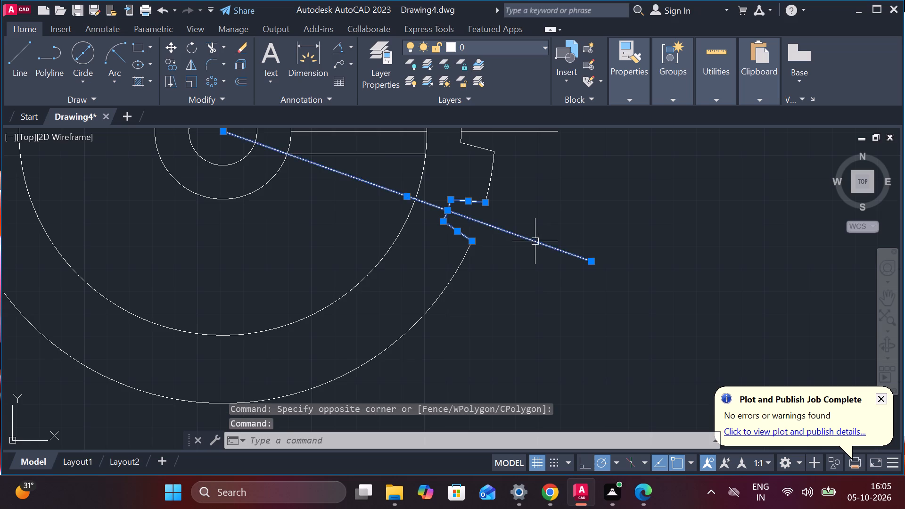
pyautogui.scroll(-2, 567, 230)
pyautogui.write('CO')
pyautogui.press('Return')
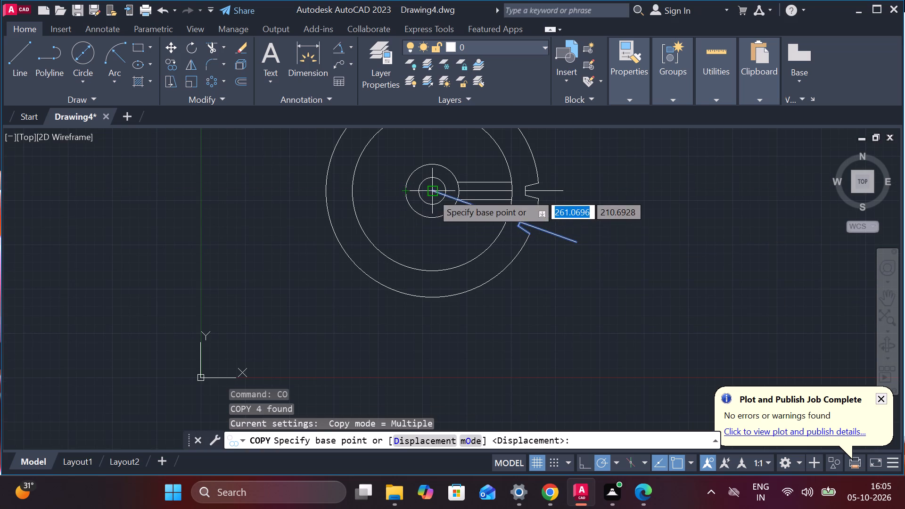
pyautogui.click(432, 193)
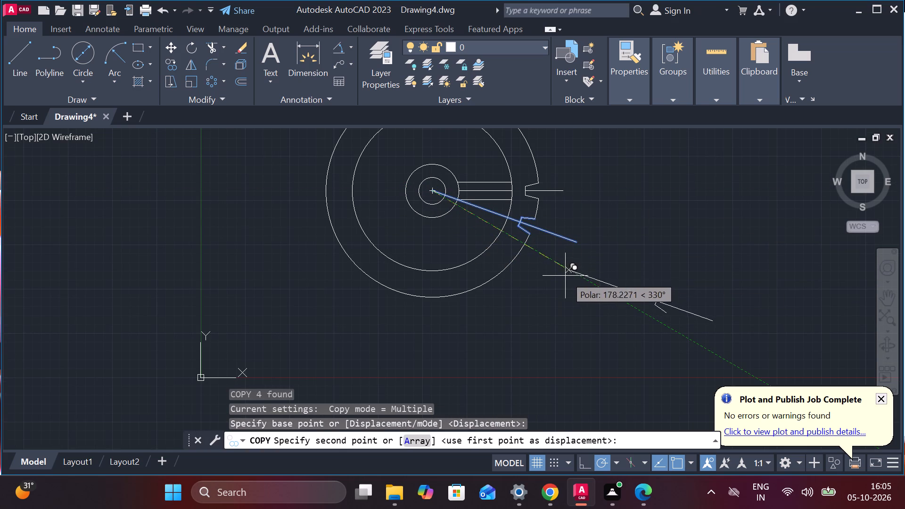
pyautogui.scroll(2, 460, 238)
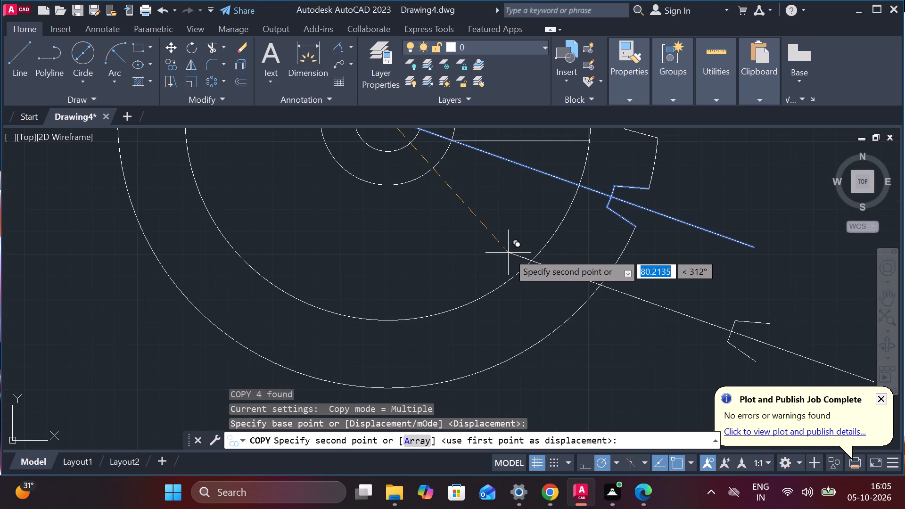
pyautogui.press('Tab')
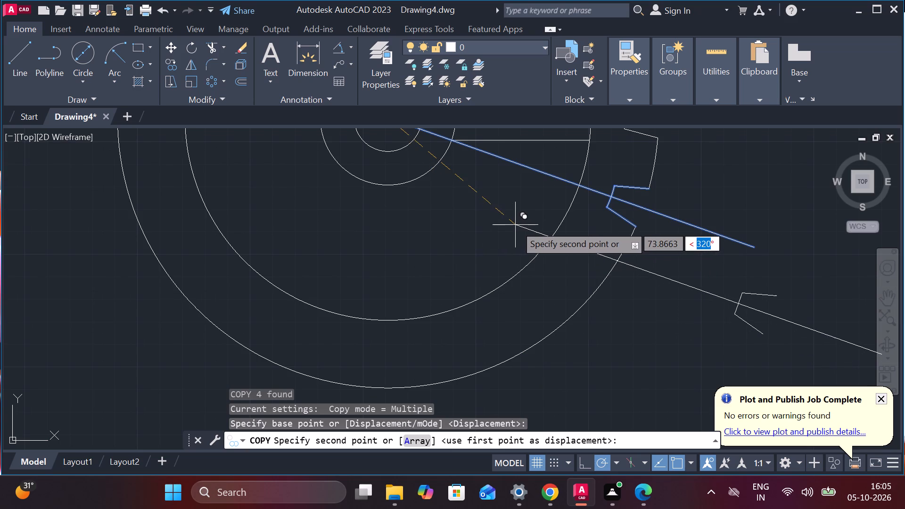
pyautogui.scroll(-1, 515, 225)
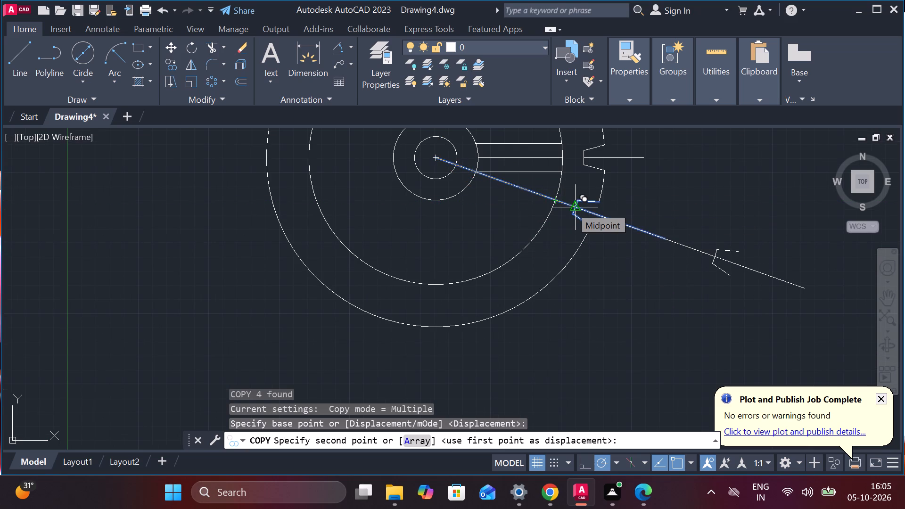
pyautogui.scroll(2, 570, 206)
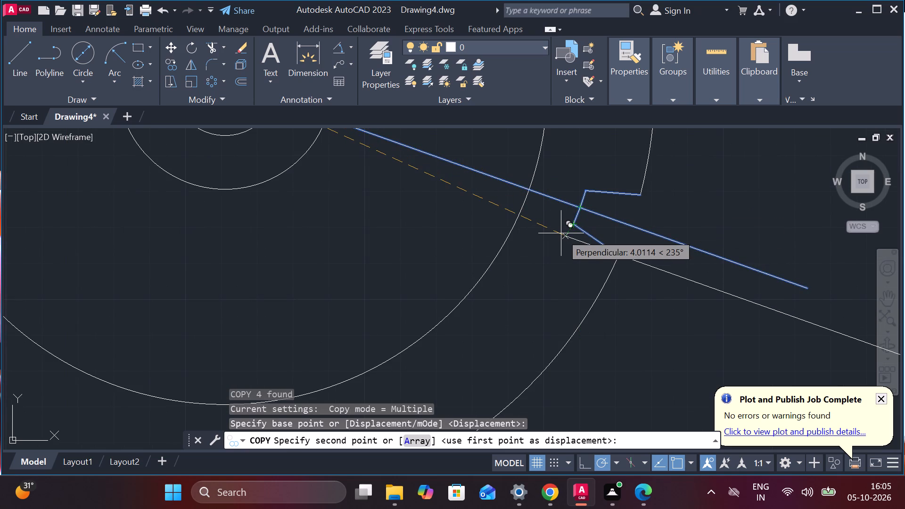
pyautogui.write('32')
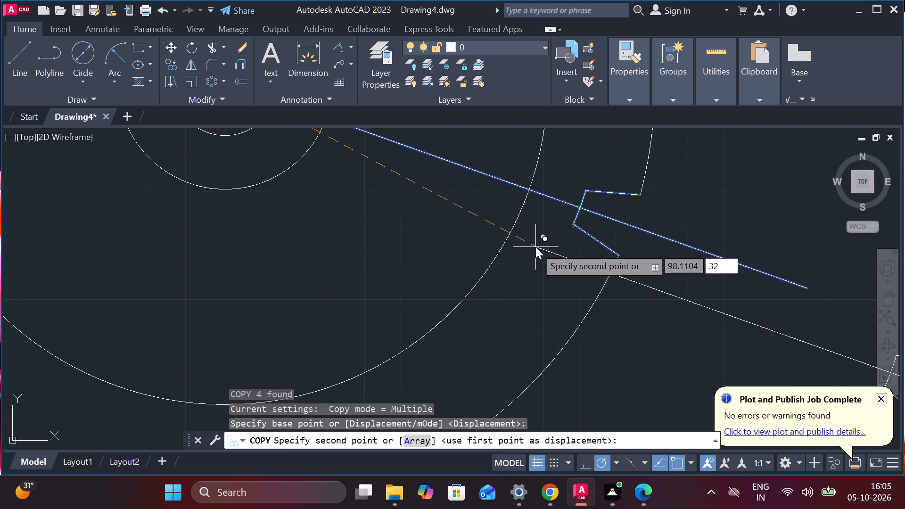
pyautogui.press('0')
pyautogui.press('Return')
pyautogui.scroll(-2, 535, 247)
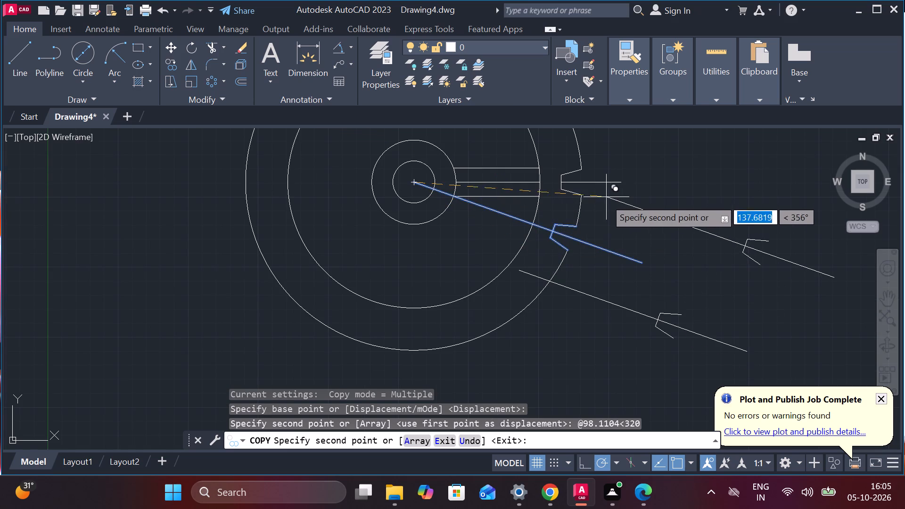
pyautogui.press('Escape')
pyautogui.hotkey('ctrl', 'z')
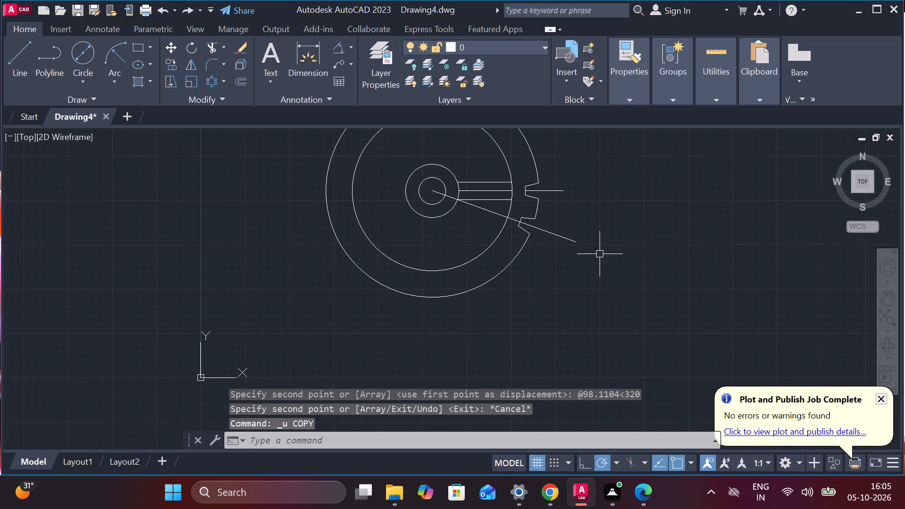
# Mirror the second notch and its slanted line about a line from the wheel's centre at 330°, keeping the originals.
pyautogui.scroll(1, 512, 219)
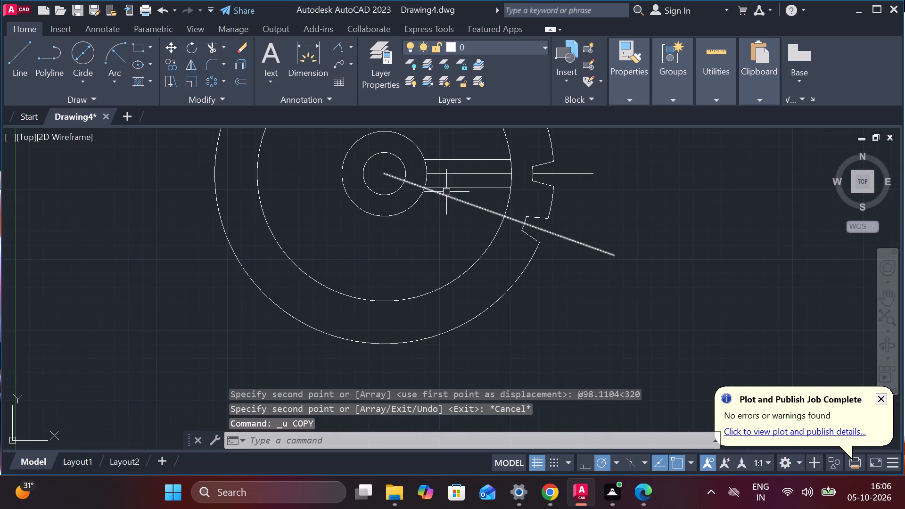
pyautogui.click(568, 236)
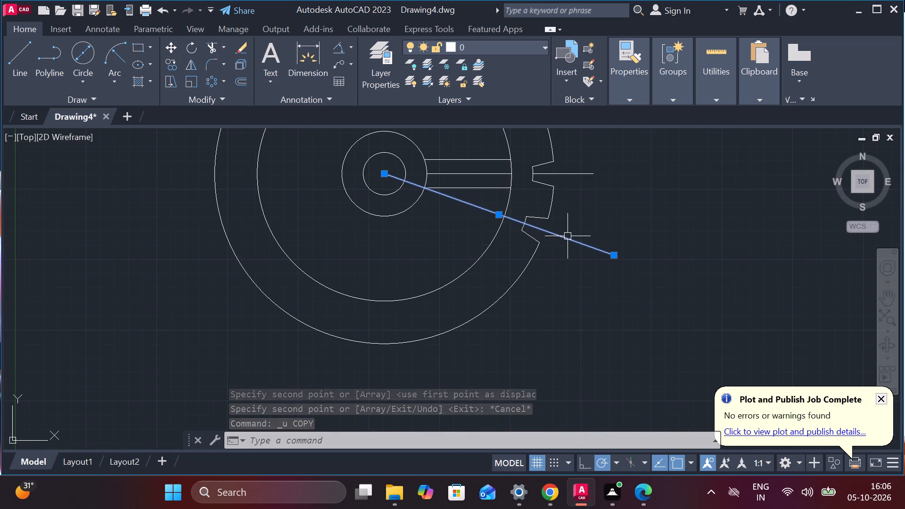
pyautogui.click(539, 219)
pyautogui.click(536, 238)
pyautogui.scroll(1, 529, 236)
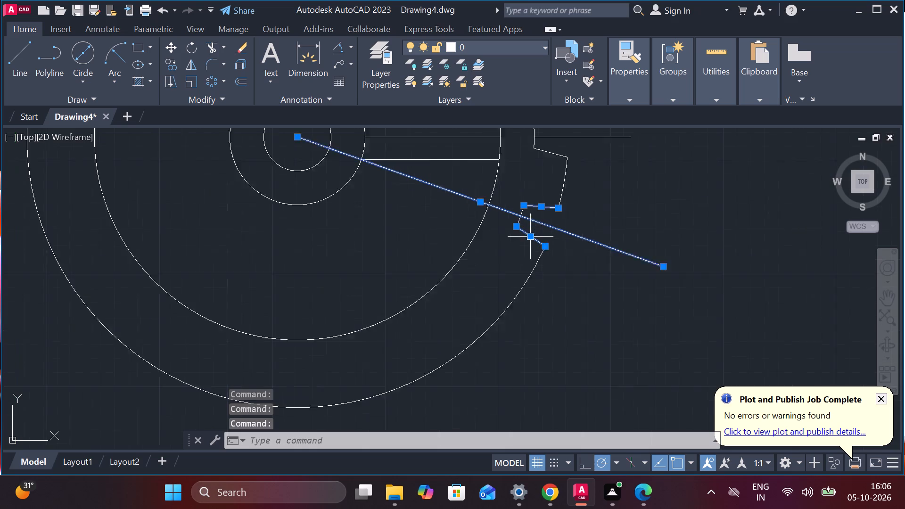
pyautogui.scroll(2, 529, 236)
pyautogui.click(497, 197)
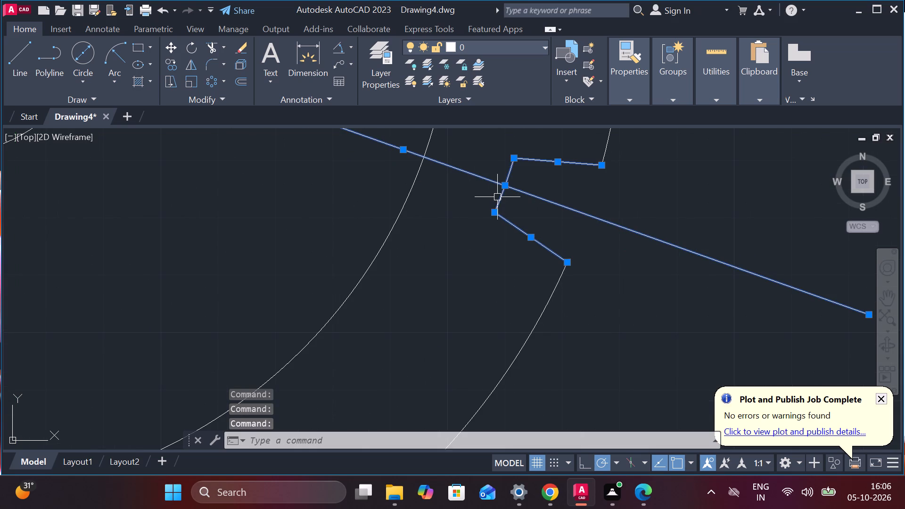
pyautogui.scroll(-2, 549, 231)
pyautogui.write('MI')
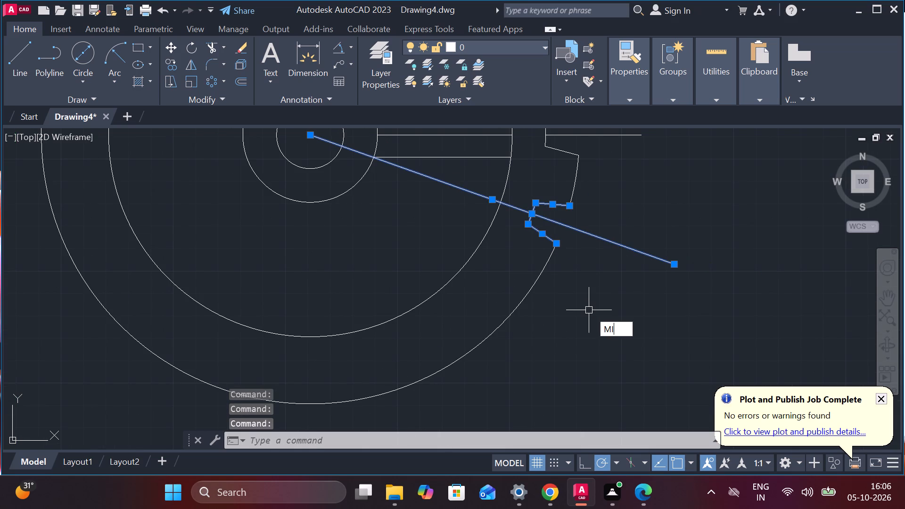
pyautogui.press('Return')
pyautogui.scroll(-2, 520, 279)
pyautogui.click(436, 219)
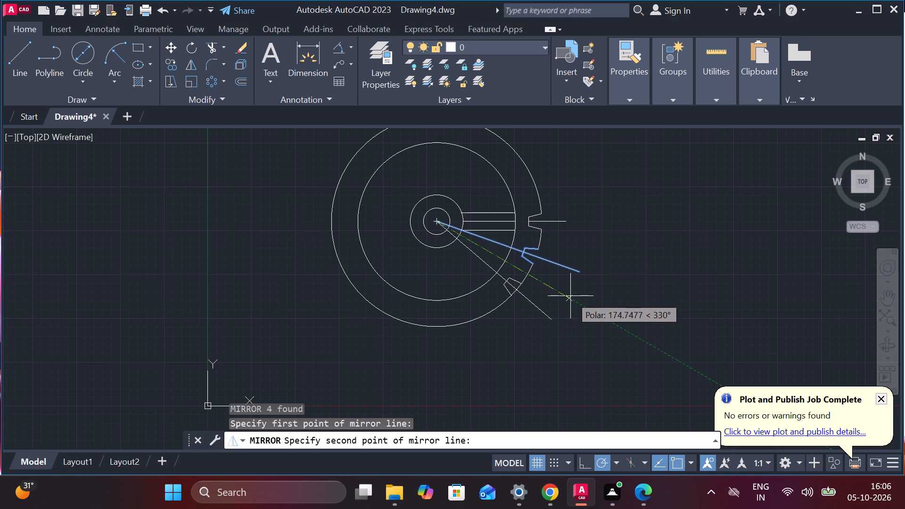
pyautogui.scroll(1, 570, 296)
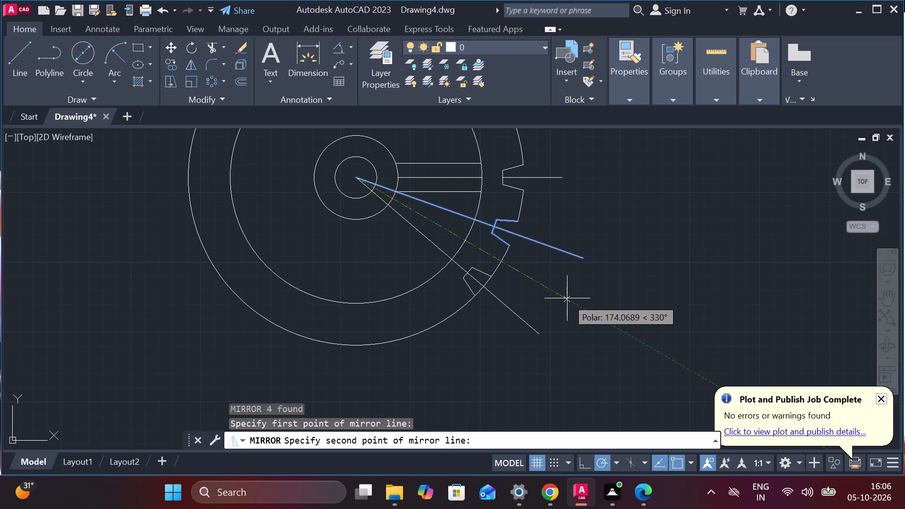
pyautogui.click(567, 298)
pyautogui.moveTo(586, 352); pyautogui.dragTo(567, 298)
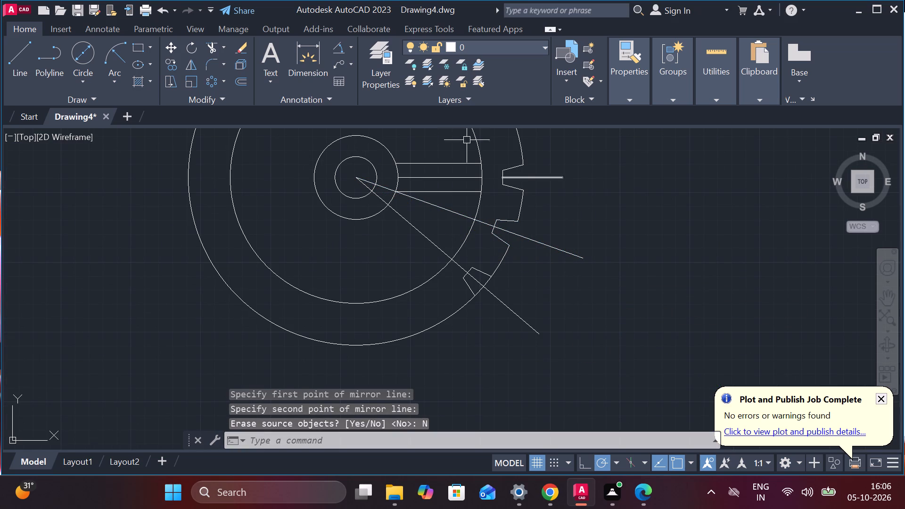
# Measure the angle between the second notch's slanted line and its mirrored copy.
pyautogui.click(338, 41)
pyautogui.click(526, 235)
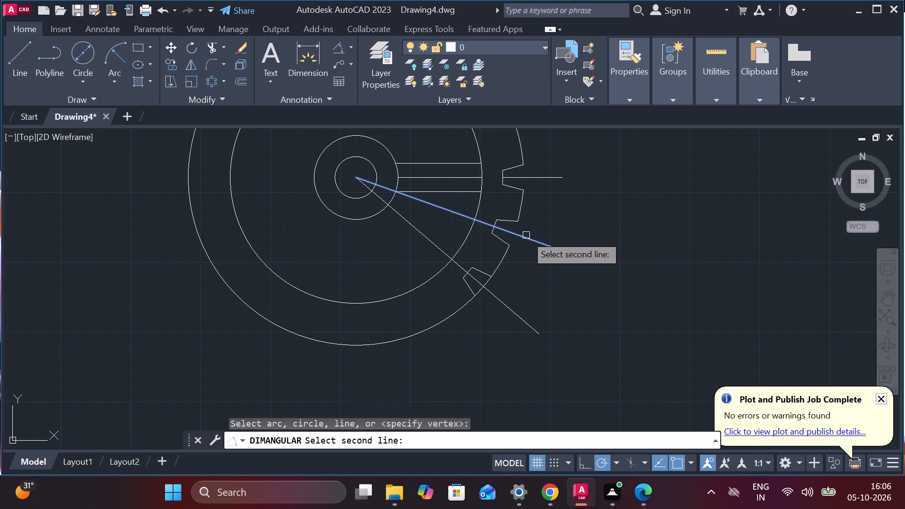
pyautogui.click(522, 319)
pyautogui.scroll(4, 538, 293)
pyautogui.scroll(-3, 537, 286)
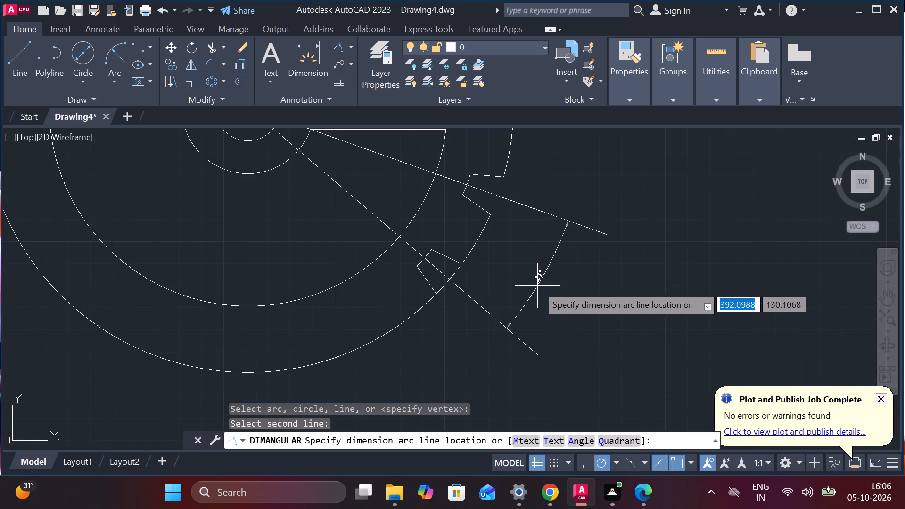
pyautogui.press('Escape')
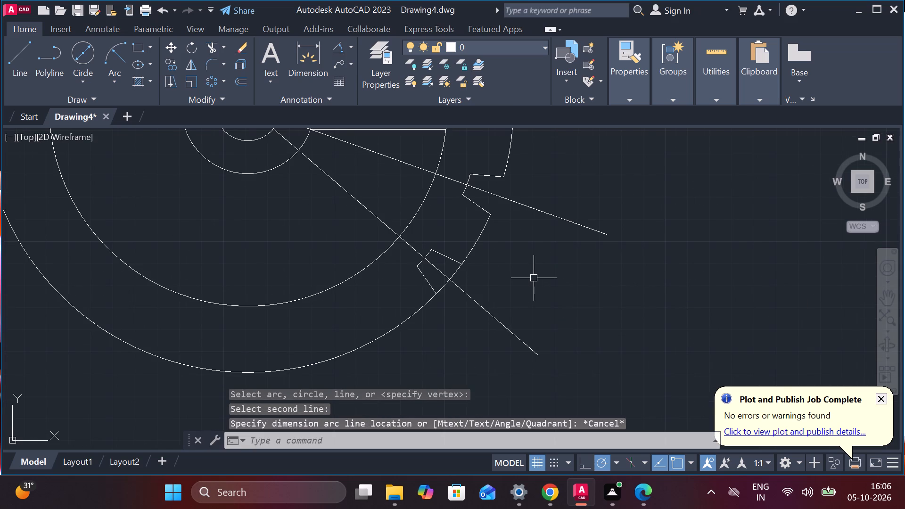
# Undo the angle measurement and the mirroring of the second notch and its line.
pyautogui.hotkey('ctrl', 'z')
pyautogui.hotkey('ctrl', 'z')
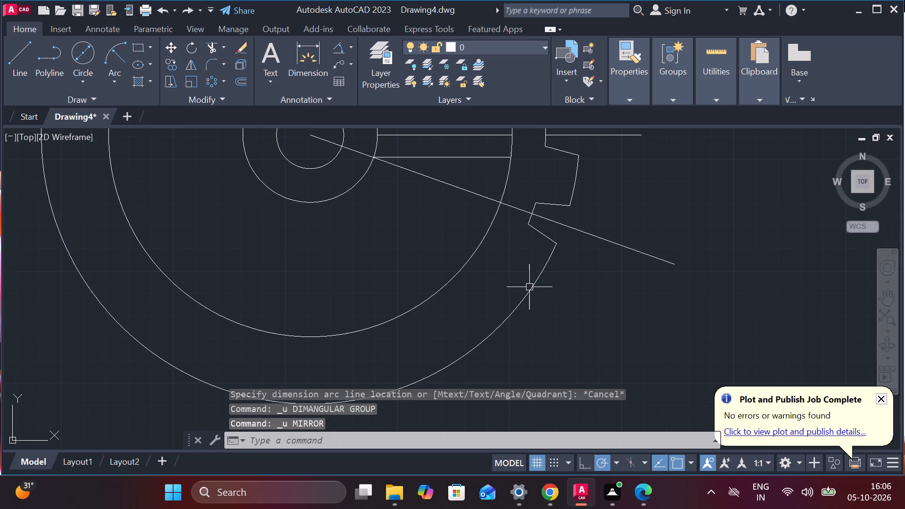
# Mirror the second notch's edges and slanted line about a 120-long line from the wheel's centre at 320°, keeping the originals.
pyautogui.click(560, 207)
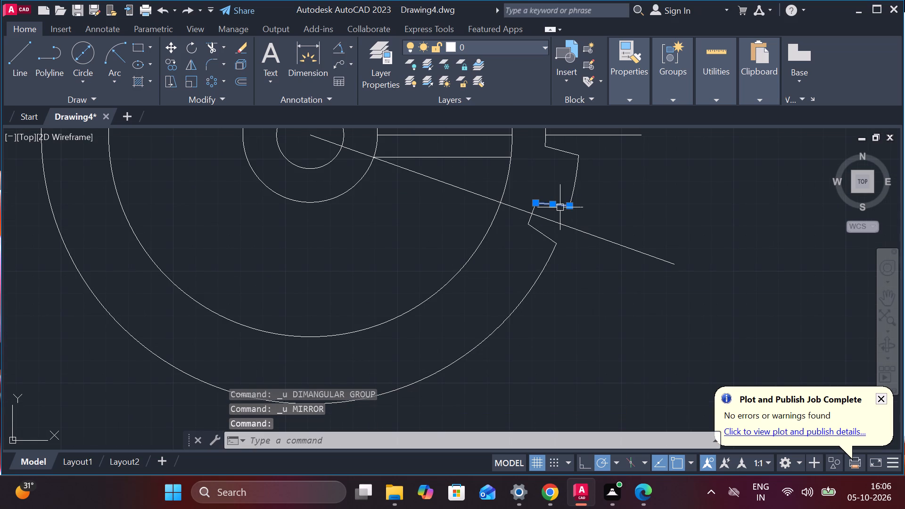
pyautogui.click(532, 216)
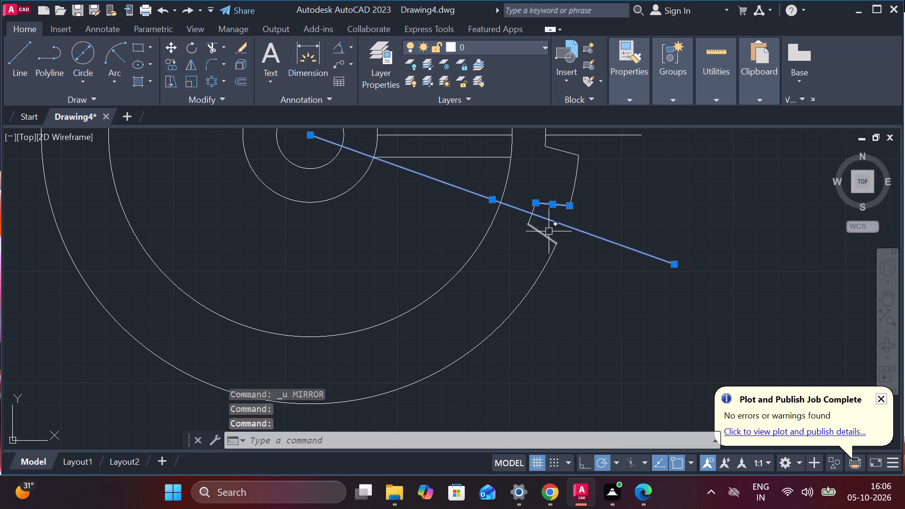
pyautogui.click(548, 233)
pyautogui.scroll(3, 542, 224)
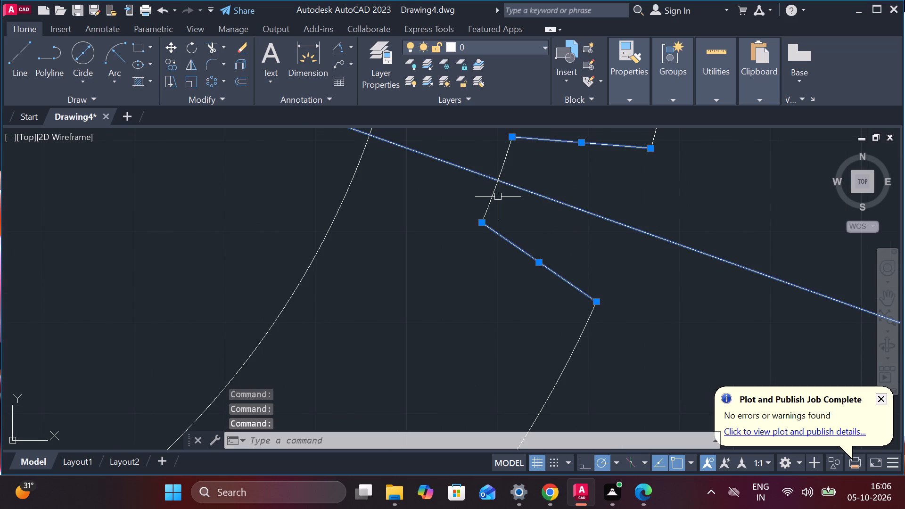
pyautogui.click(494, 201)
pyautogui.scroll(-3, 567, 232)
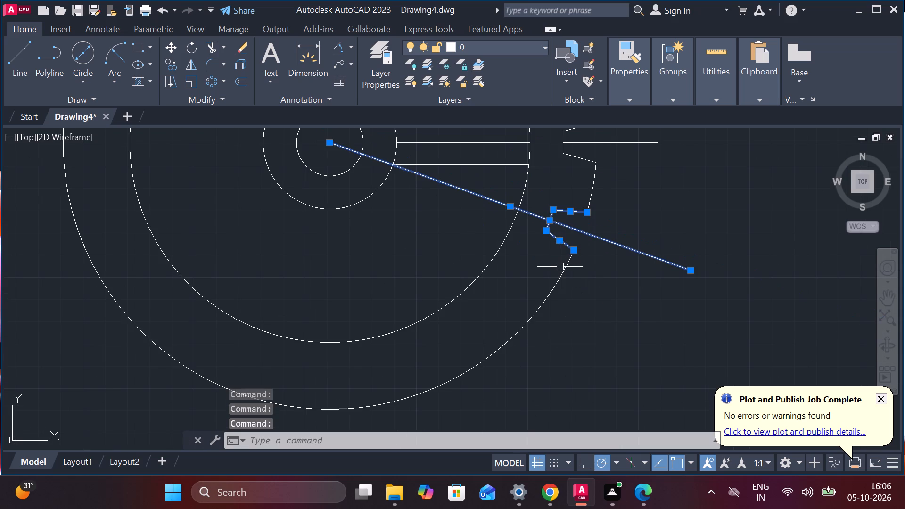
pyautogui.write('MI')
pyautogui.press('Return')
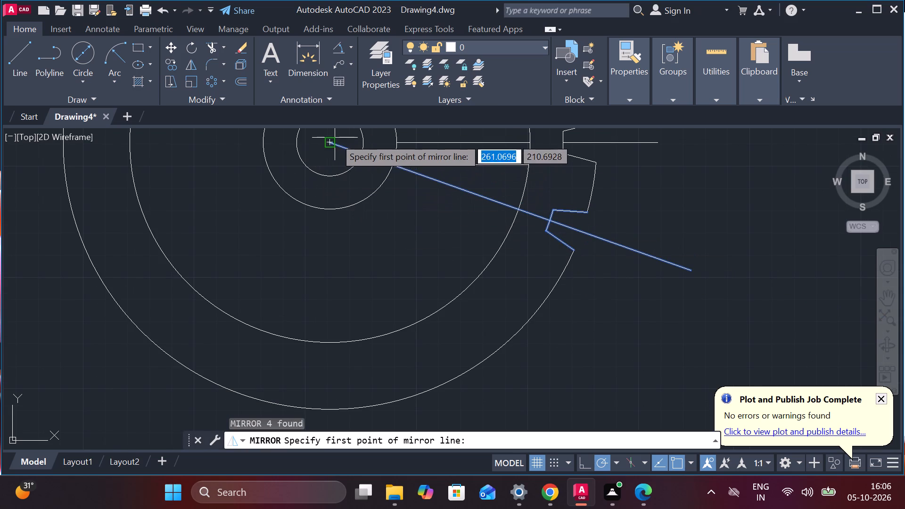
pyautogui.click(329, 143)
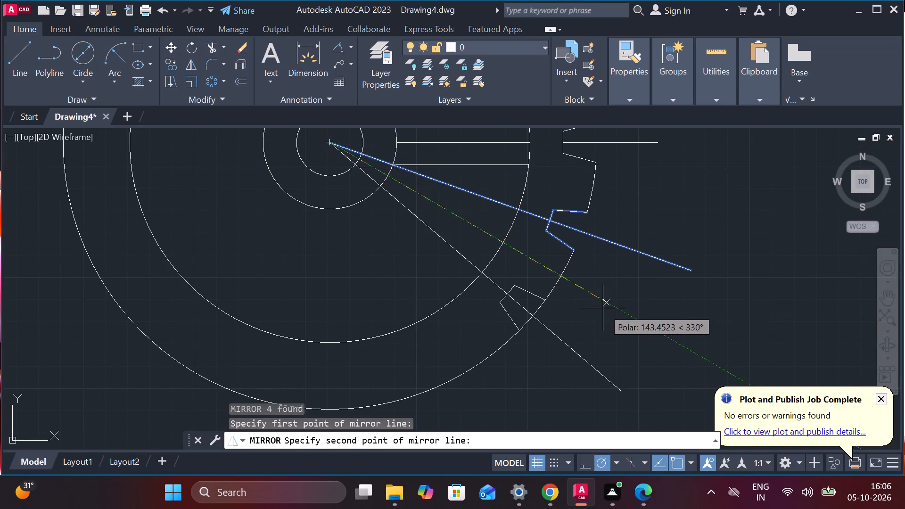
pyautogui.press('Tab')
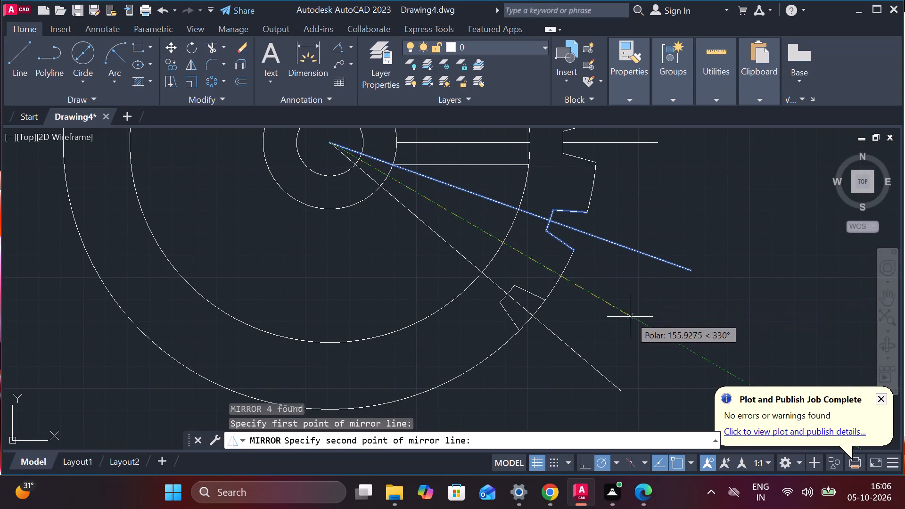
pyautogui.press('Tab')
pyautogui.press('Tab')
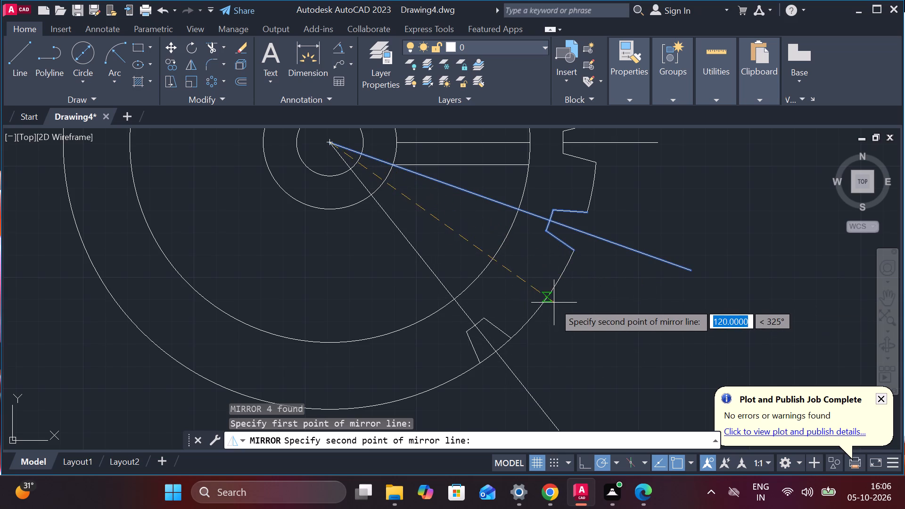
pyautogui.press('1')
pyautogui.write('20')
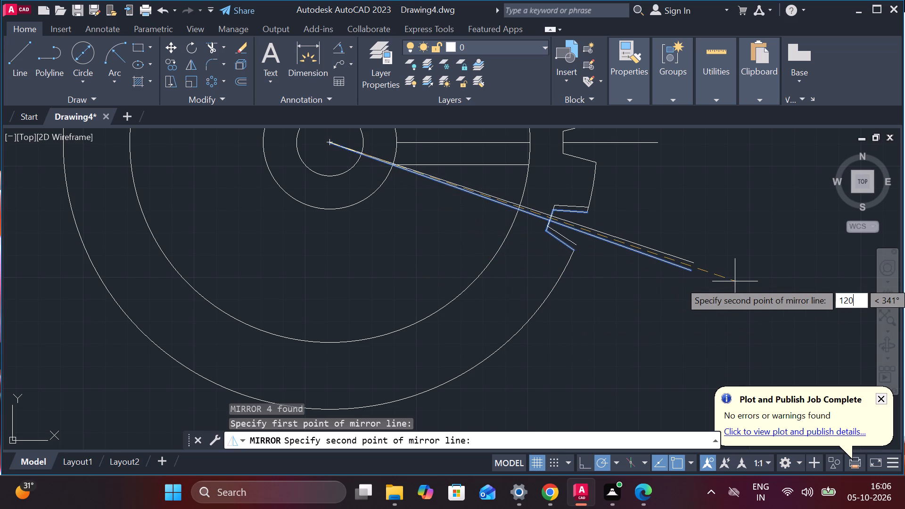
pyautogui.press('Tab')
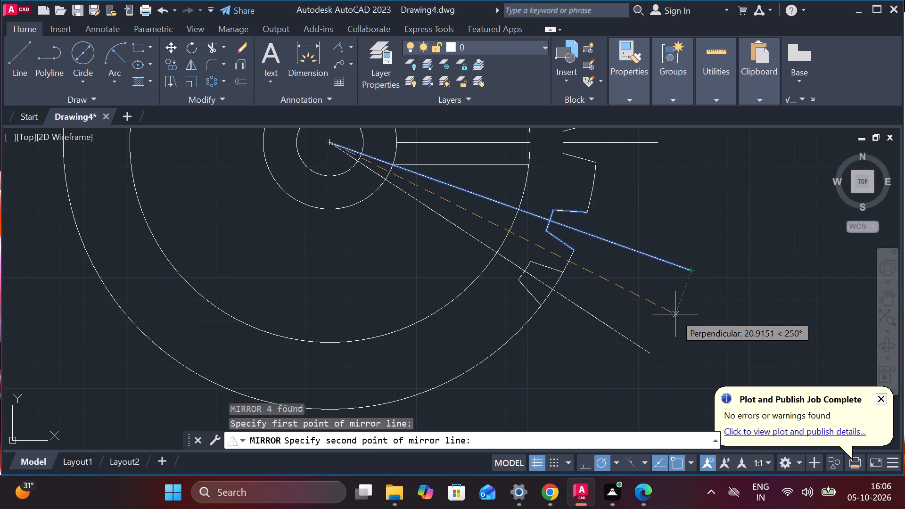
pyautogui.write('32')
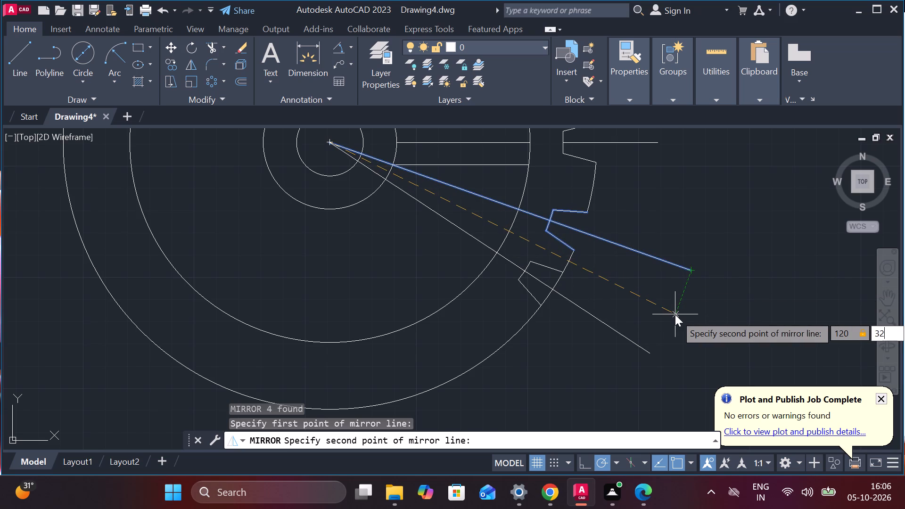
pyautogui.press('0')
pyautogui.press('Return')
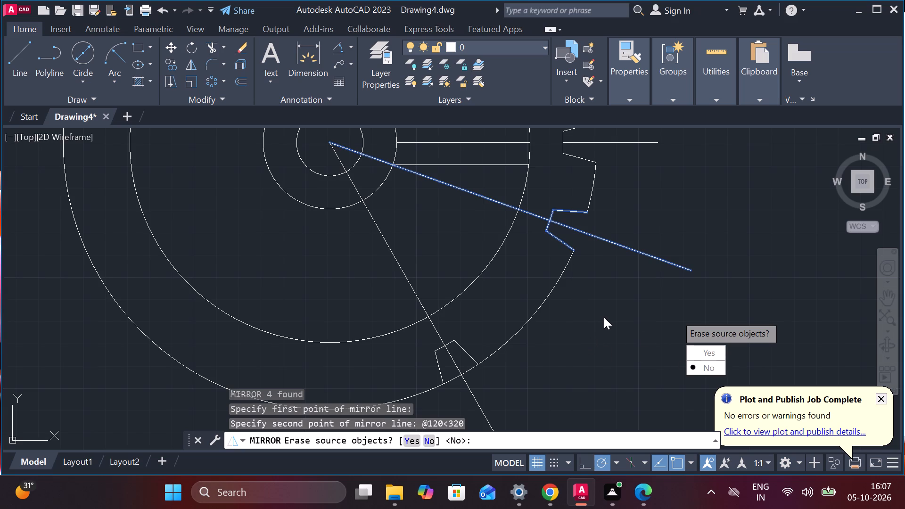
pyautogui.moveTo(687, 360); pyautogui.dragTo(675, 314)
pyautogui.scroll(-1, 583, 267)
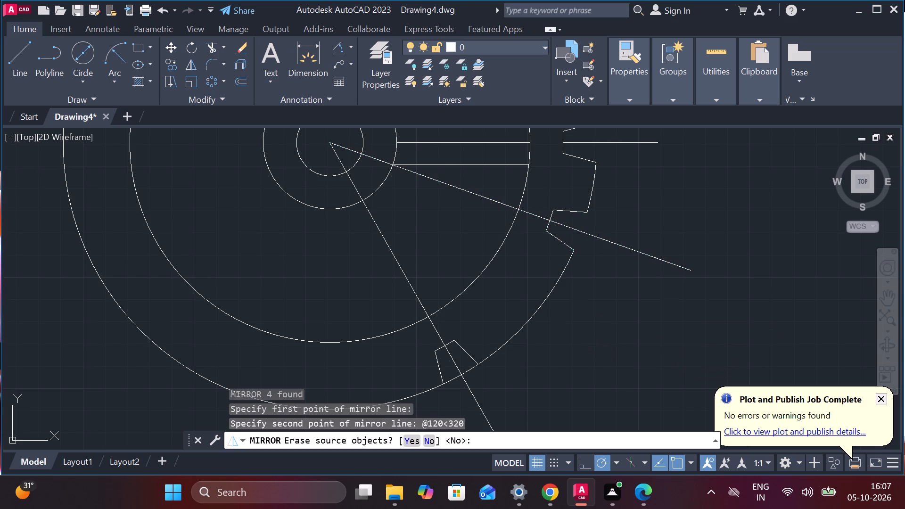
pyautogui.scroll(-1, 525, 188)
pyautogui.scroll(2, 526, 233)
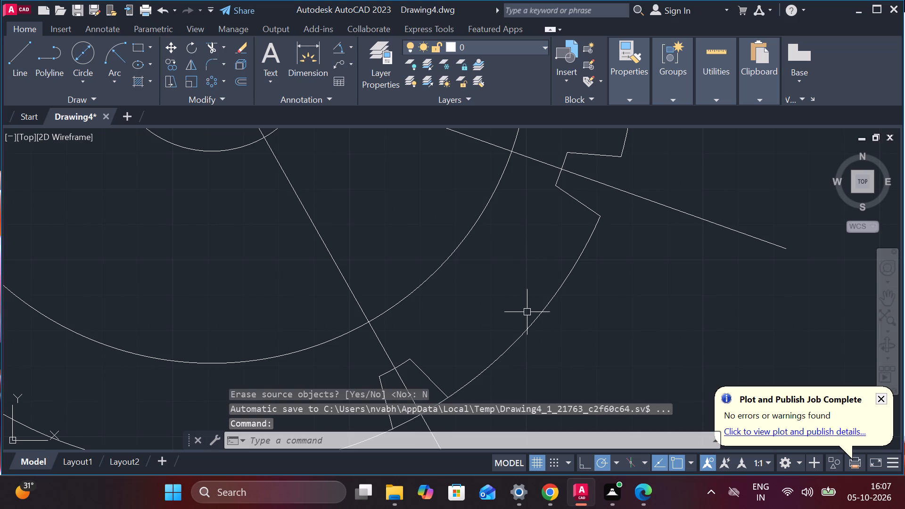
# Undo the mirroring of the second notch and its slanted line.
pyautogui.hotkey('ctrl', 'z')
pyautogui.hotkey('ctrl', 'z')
# Create a polar array of the second notch's three edges and its slanted line about the wheel's centre.
pyautogui.scroll(-1, 547, 277)
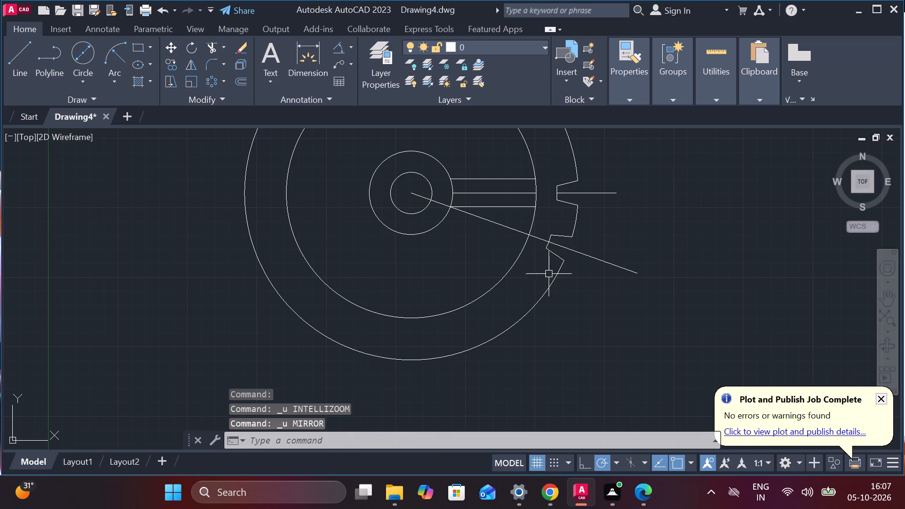
pyautogui.click(604, 260)
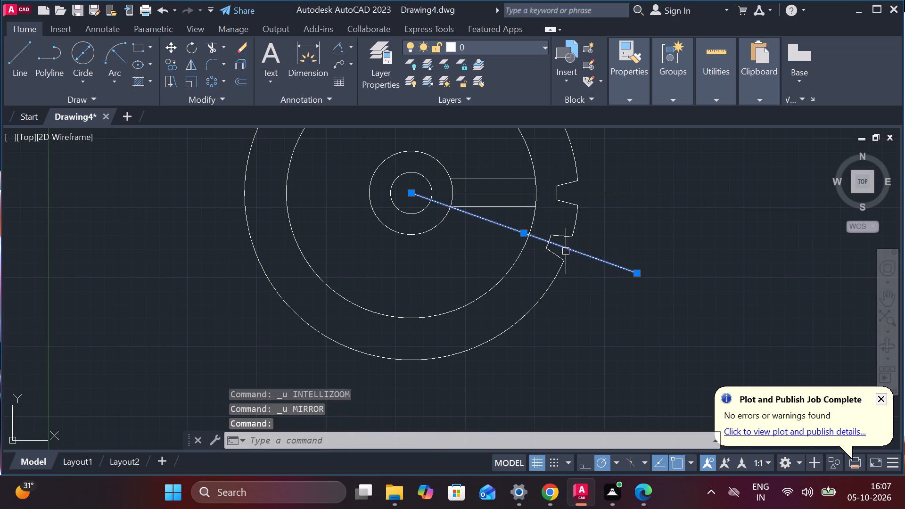
pyautogui.scroll(2, 560, 249)
pyautogui.click(552, 216)
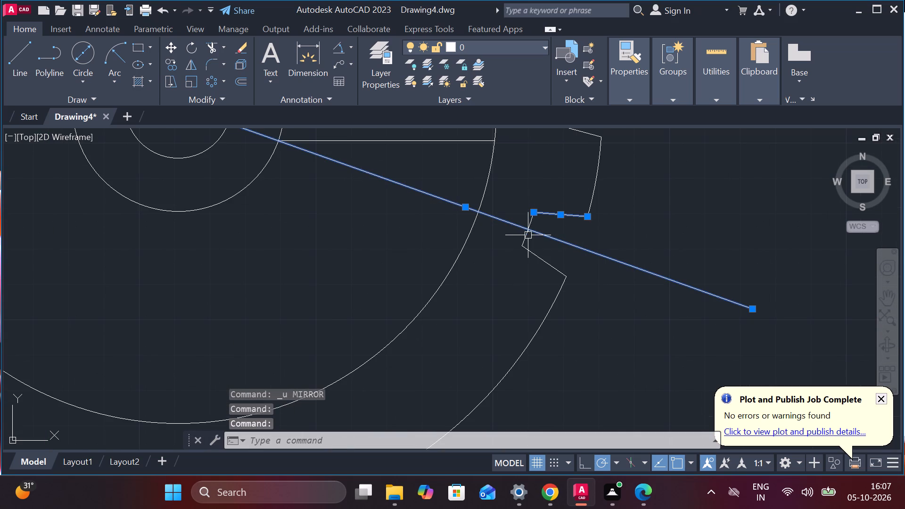
pyautogui.click(525, 237)
pyautogui.click(538, 256)
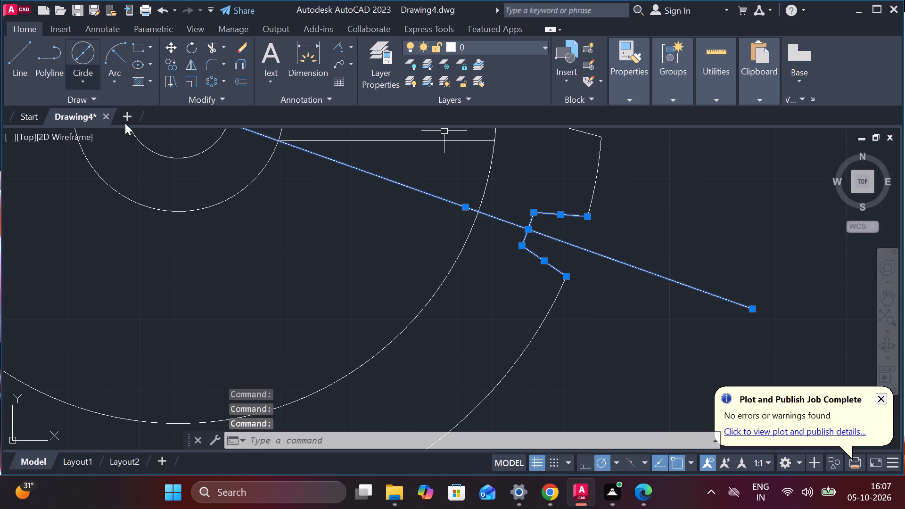
pyautogui.click(216, 82)
pyautogui.scroll(-2, 278, 134)
pyautogui.moveTo(281, 177); pyautogui.dragTo(303, 194, button='middle')
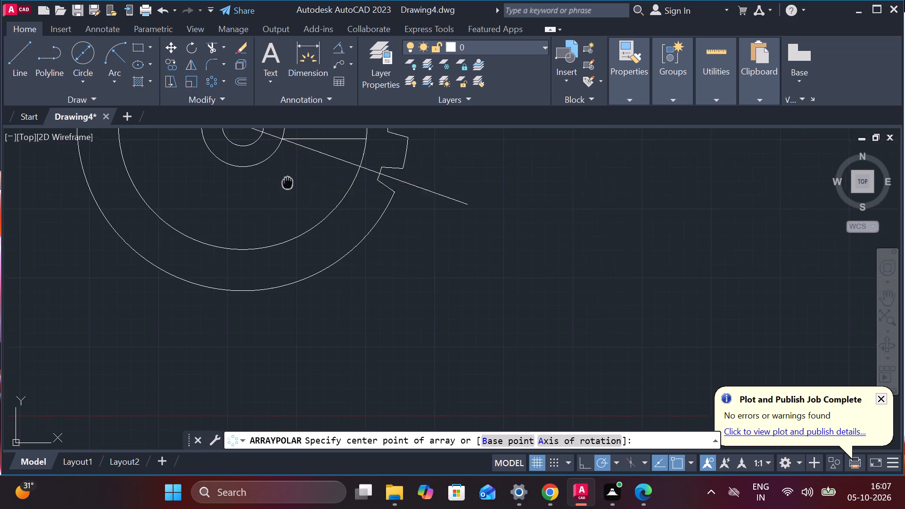
pyautogui.moveTo(303, 194); pyautogui.dragTo(382, 265, button='middle')
pyautogui.click(345, 215)
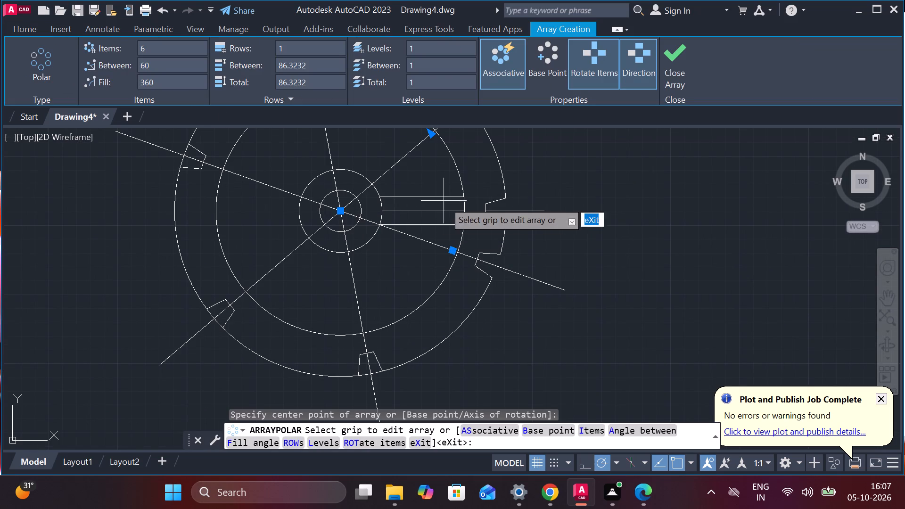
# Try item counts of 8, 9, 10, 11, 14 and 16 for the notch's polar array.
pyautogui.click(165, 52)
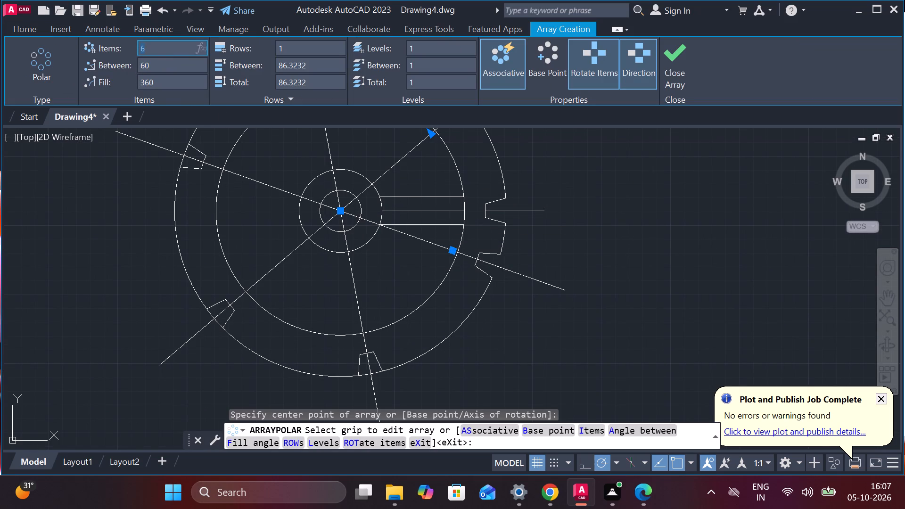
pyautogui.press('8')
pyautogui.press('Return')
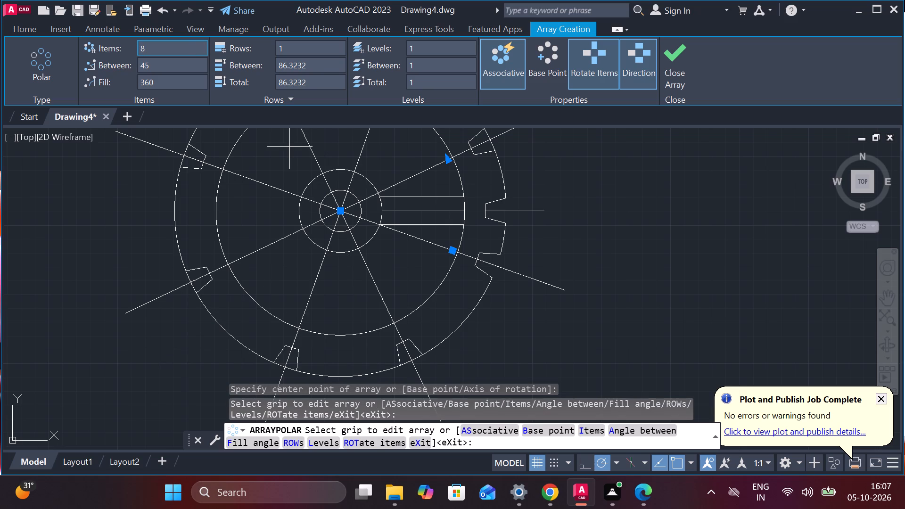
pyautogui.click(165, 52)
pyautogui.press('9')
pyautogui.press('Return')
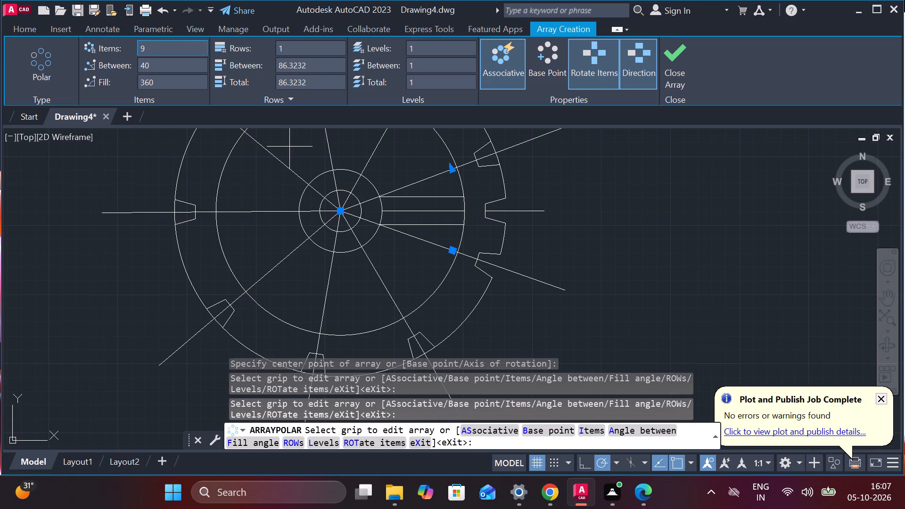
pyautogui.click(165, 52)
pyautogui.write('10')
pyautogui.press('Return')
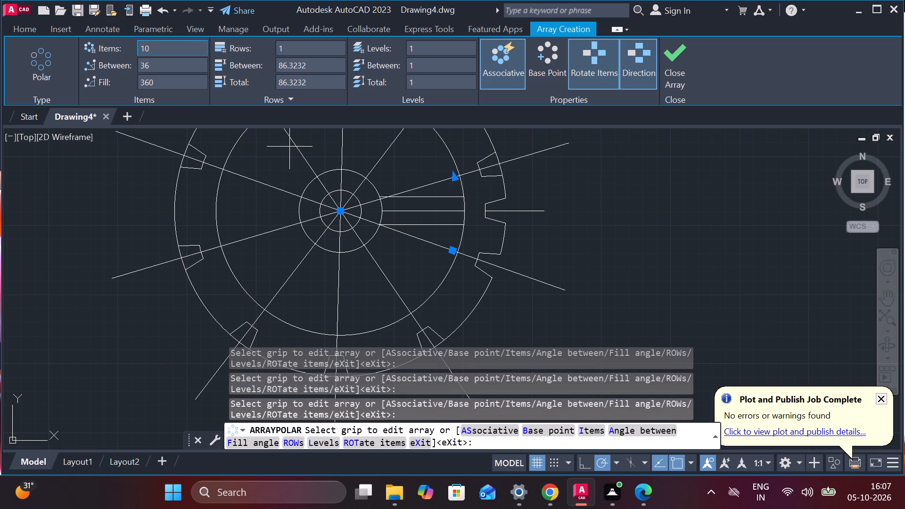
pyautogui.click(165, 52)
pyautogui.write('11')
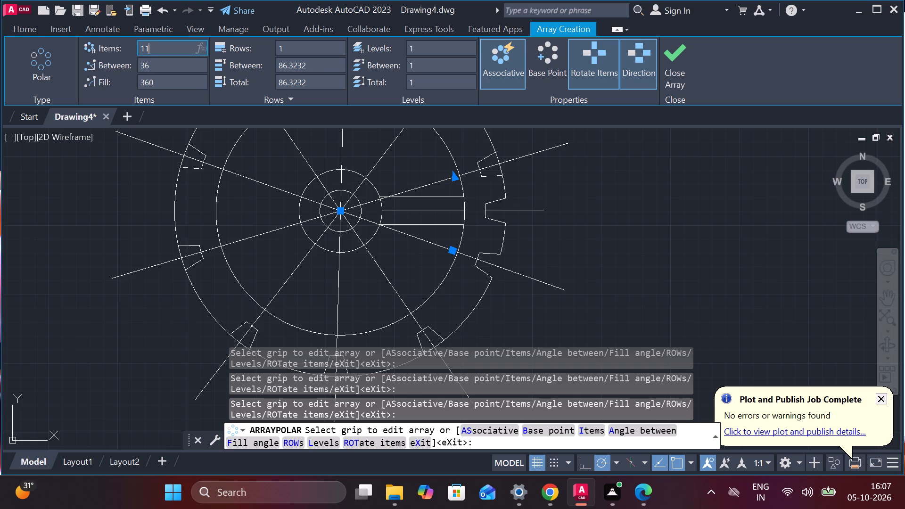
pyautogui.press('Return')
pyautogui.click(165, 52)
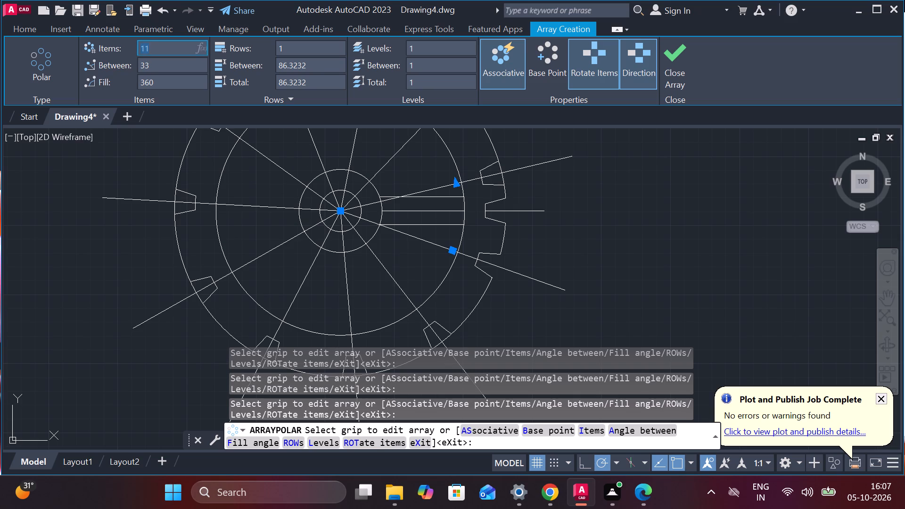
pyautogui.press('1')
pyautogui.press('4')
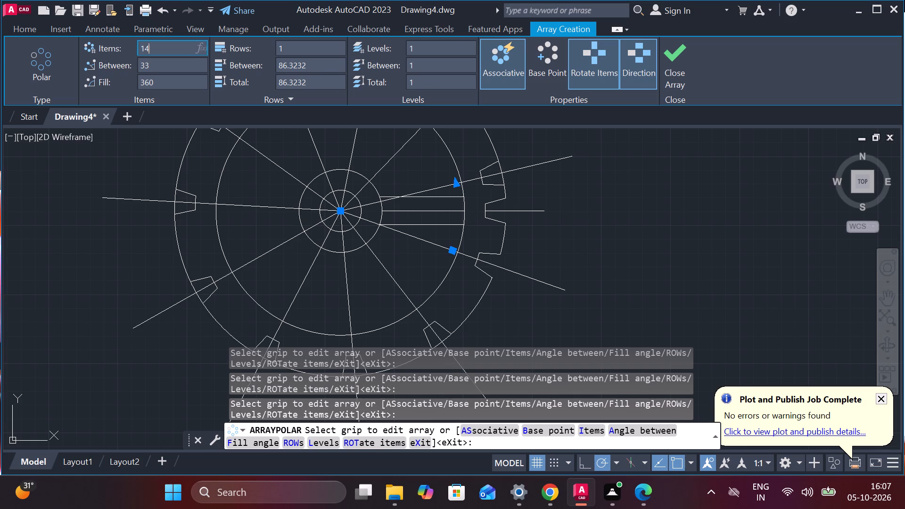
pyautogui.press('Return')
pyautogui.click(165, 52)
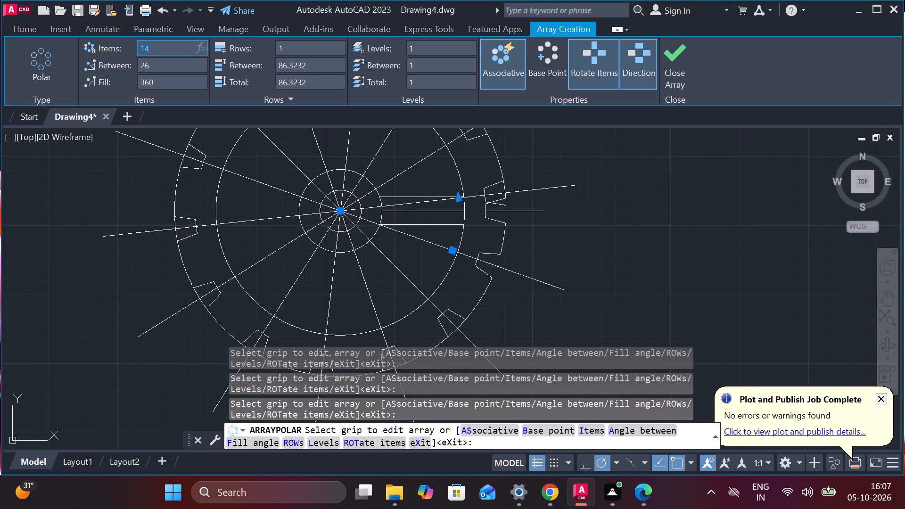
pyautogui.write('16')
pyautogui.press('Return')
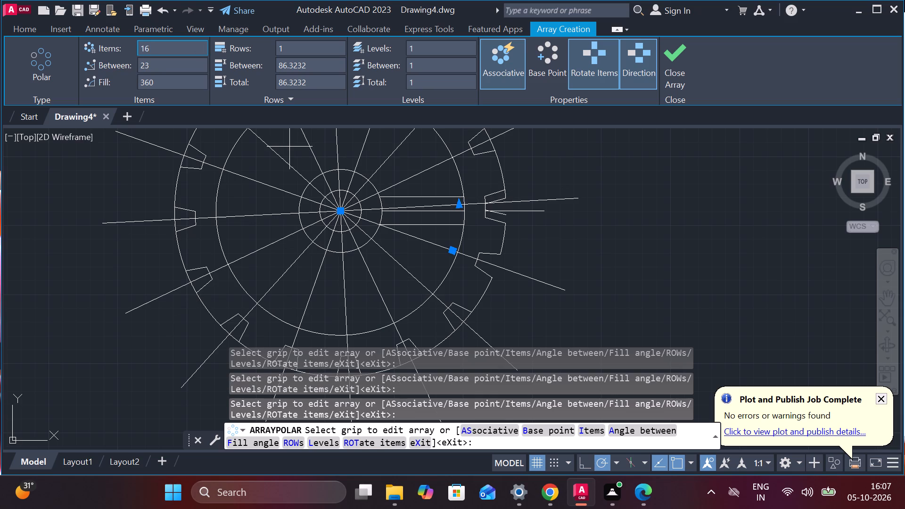
# Set the polar array to 18 items, make it non-associative and finish it.
pyautogui.click(165, 52)
pyautogui.write('18')
pyautogui.press('Return')
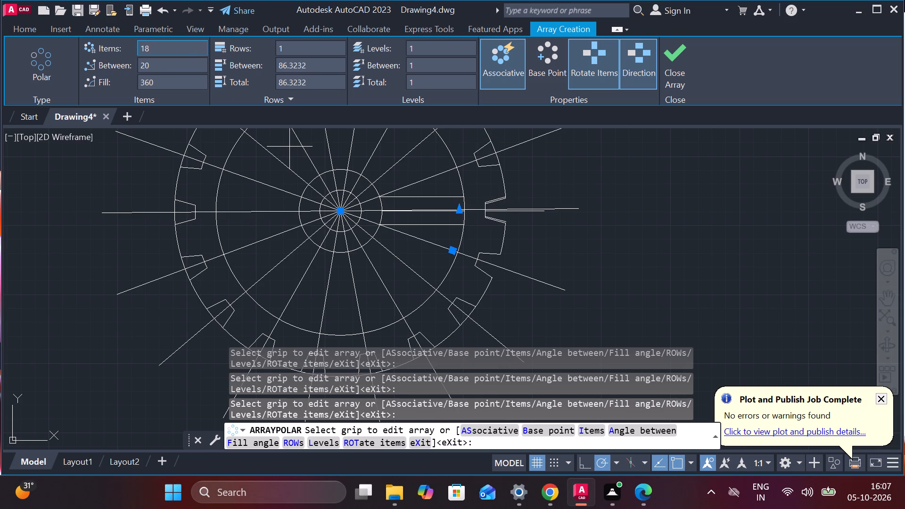
pyautogui.scroll(-1, 538, 239)
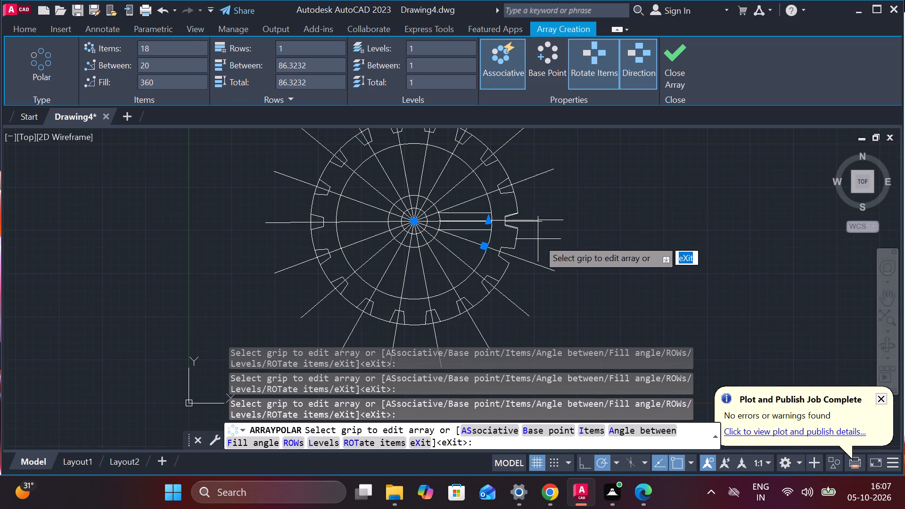
pyautogui.click(496, 64)
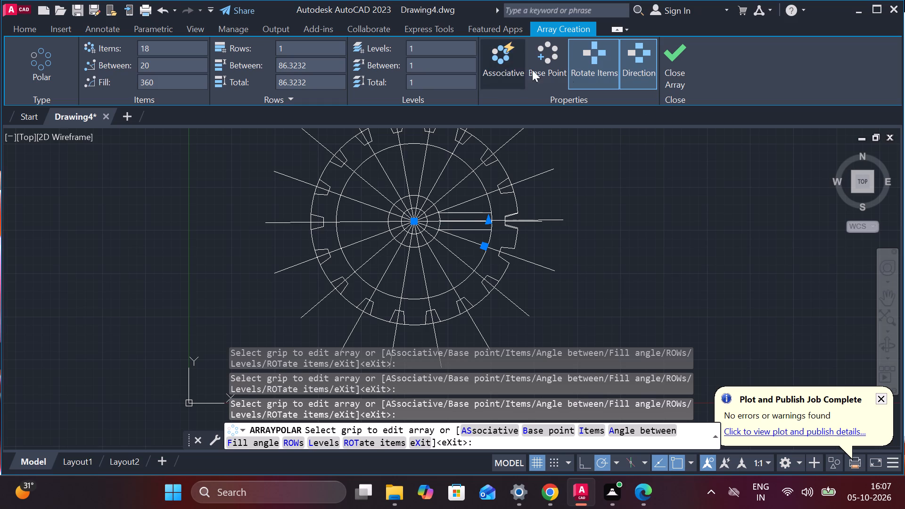
pyautogui.click(680, 58)
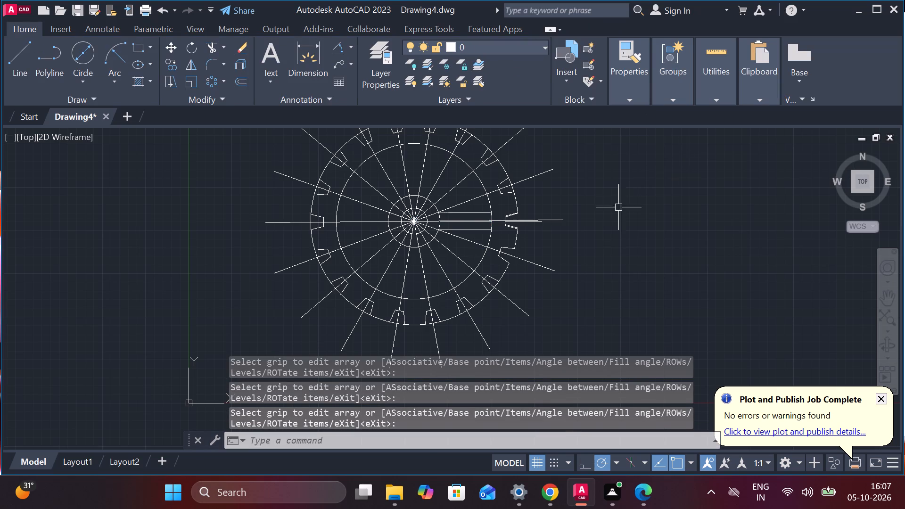
# Check the angle between neighbouring arrayed radial lines at two places on the wheel's lower half with angular dimensions, without placing them.
pyautogui.moveTo(601, 216); pyautogui.dragTo(494, 129, button='middle')
pyautogui.click(341, 50)
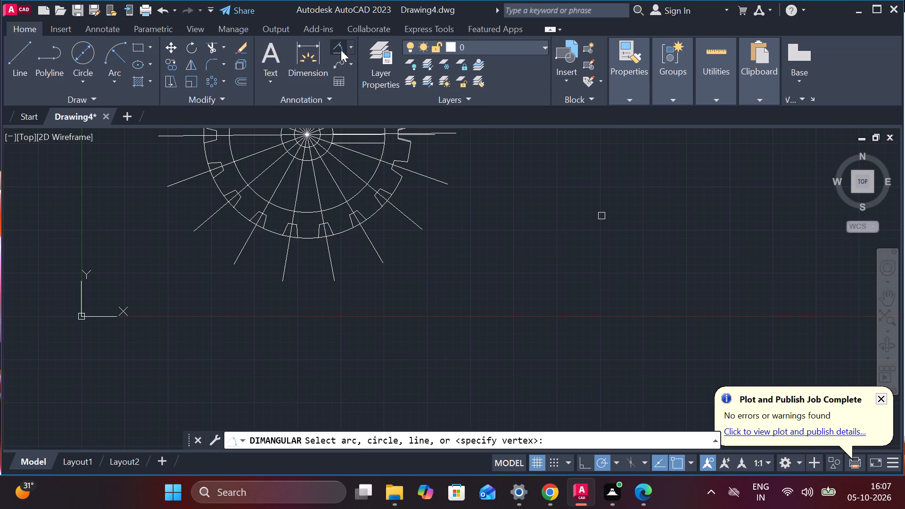
pyautogui.scroll(2, 326, 244)
pyautogui.click(325, 270)
pyautogui.click(334, 279)
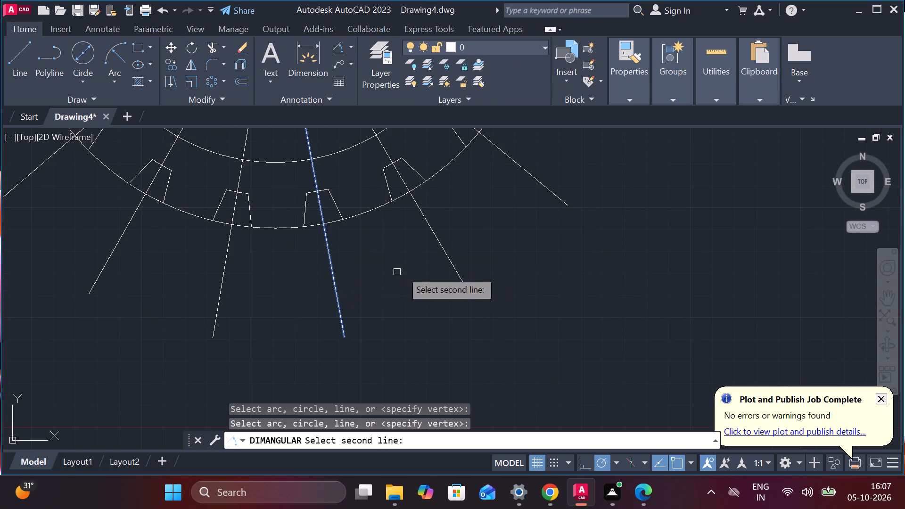
pyautogui.click(436, 246)
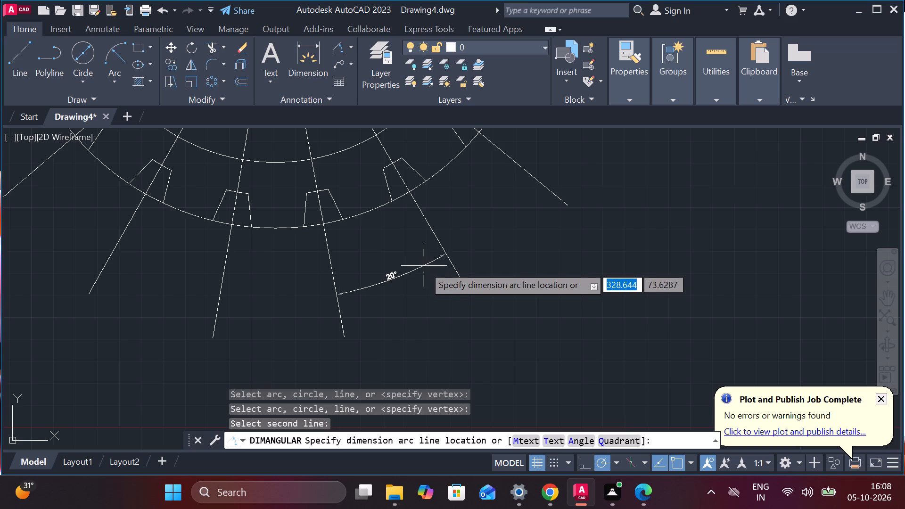
pyautogui.press('Escape')
pyautogui.press('space')
pyautogui.scroll(-2, 398, 287)
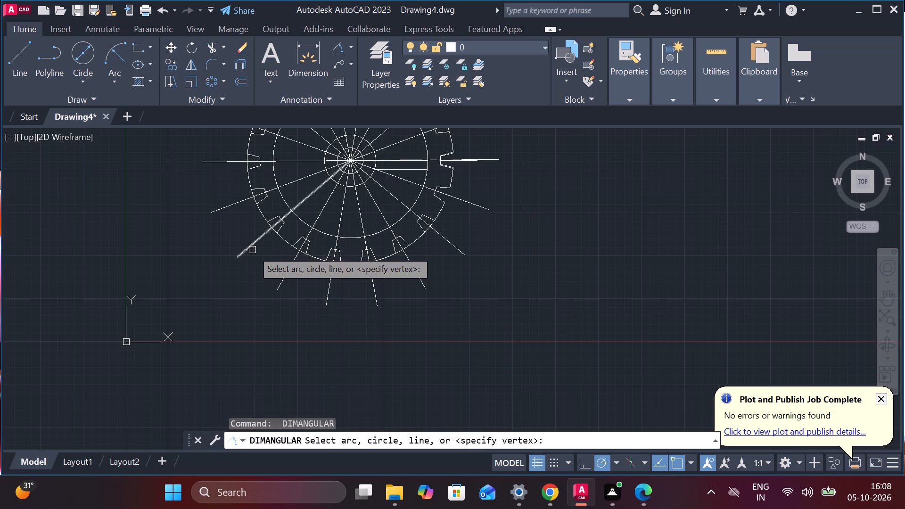
pyautogui.click(252, 250)
pyautogui.click(286, 271)
pyautogui.scroll(3, 280, 268)
pyautogui.scroll(-1, 280, 262)
pyautogui.press('Escape')
pyautogui.scroll(-2, 276, 258)
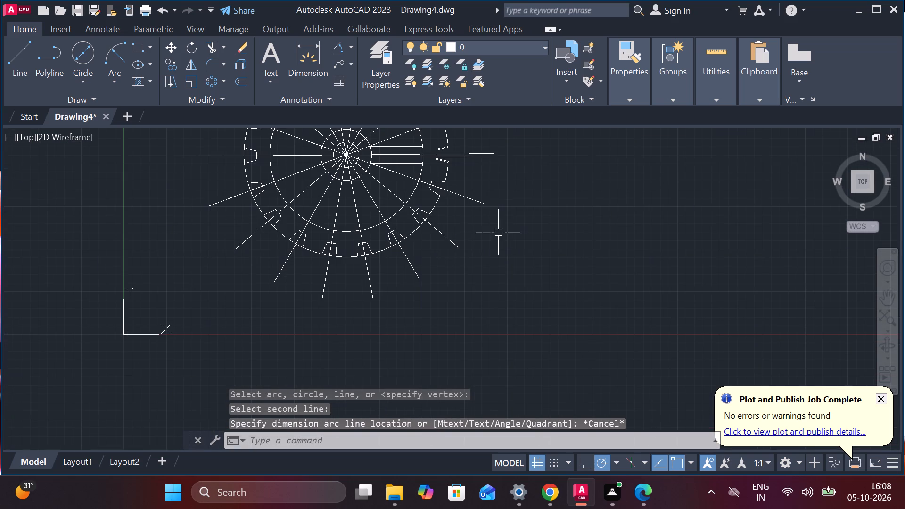
# Examine the doubled notch edges and the two nearly coincident lines at the rim beside the spoke.
pyautogui.scroll(1, 494, 208)
pyautogui.moveTo(493, 172); pyautogui.dragTo(524, 283, button='middle')
pyautogui.scroll(2, 485, 255)
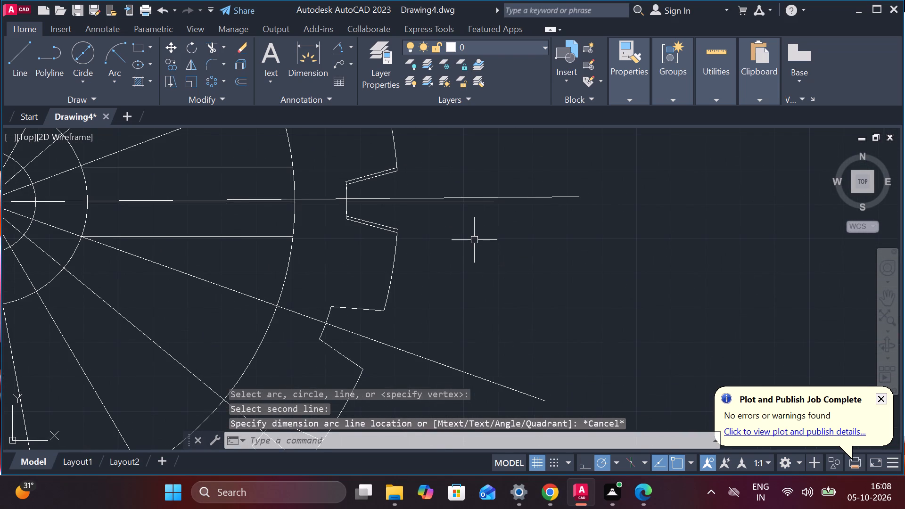
pyautogui.scroll(-1, 474, 240)
pyautogui.moveTo(488, 248); pyautogui.dragTo(602, 296, button='middle')
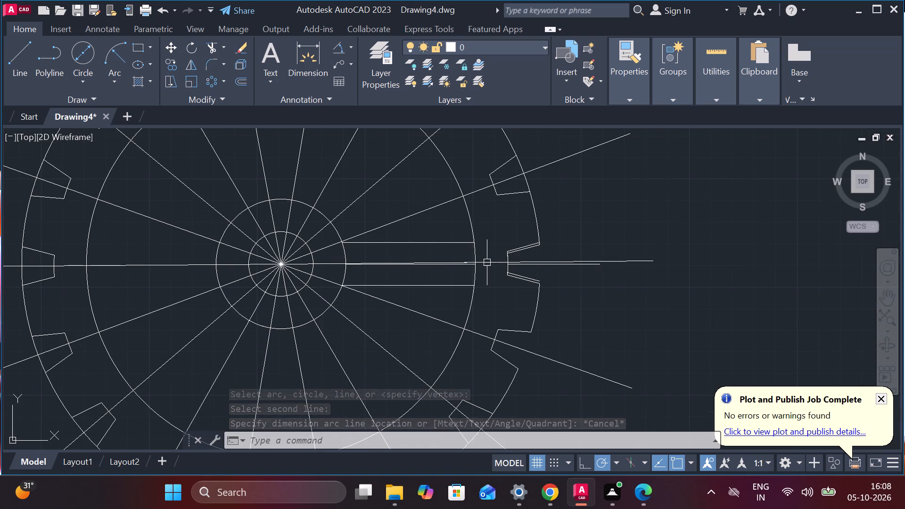
pyautogui.scroll(2, 605, 263)
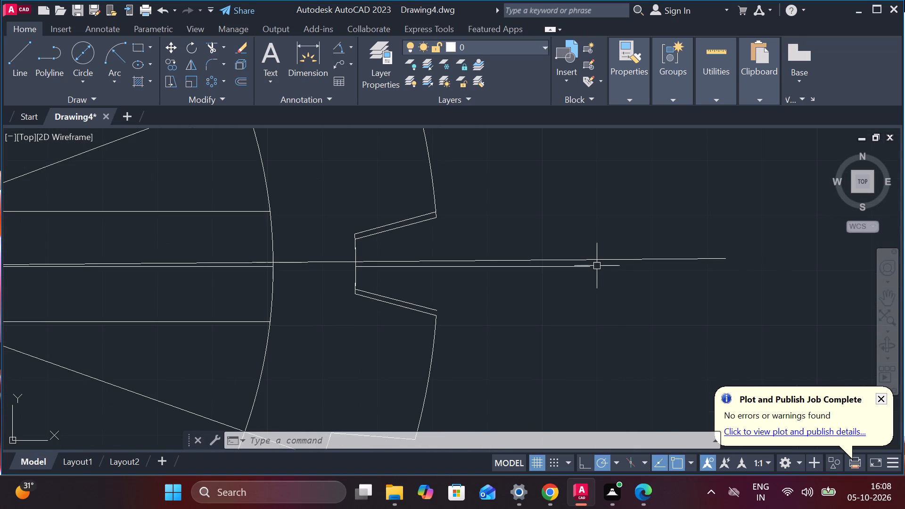
pyautogui.click(597, 262)
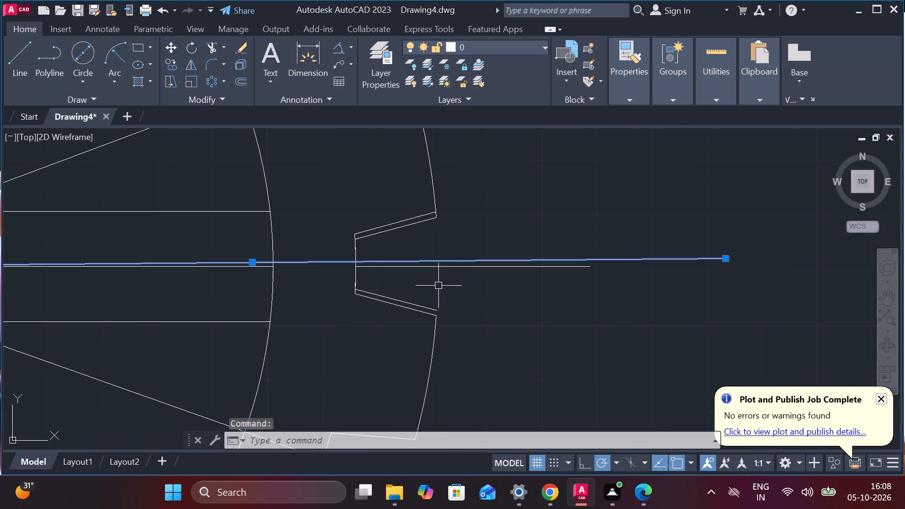
pyautogui.click(421, 307)
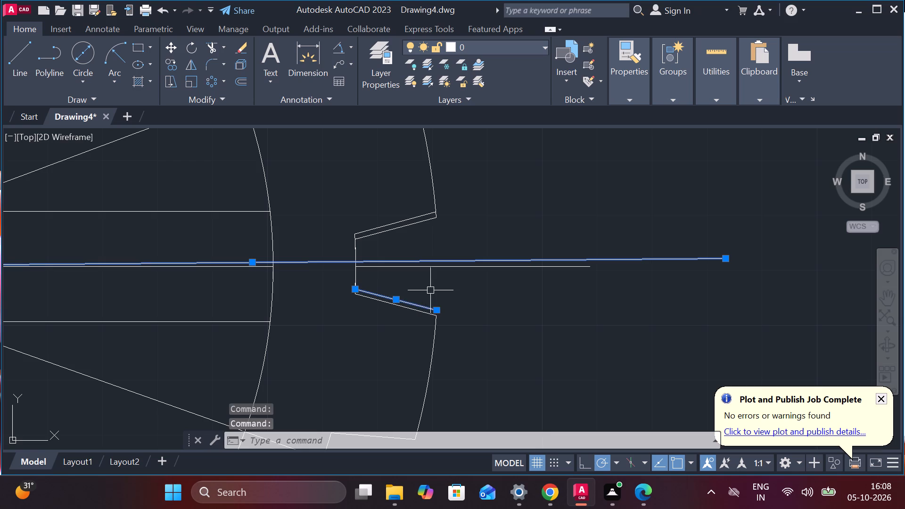
pyautogui.press('Escape')
pyautogui.scroll(2, 424, 247)
pyautogui.scroll(-6, 424, 247)
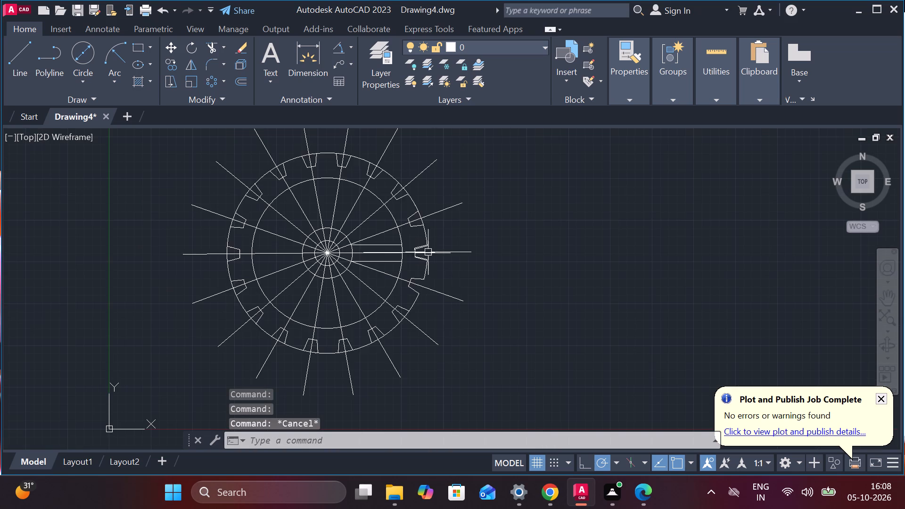
pyautogui.scroll(3, 339, 193)
pyautogui.moveTo(490, 218); pyautogui.dragTo(462, 209, button='middle')
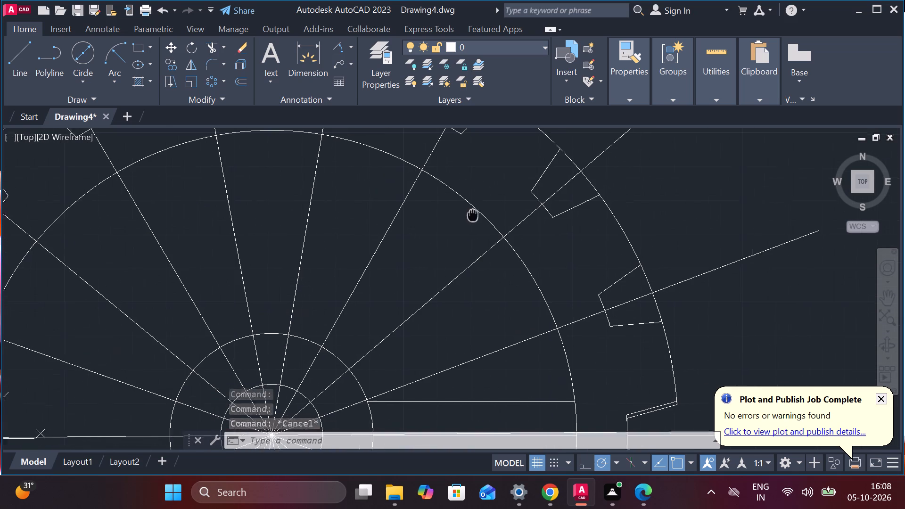
pyautogui.moveTo(462, 209); pyautogui.dragTo(461, 206, button='middle')
pyautogui.scroll(-2, 570, 262)
pyautogui.moveTo(645, 265); pyautogui.dragTo(604, 217, button='middle')
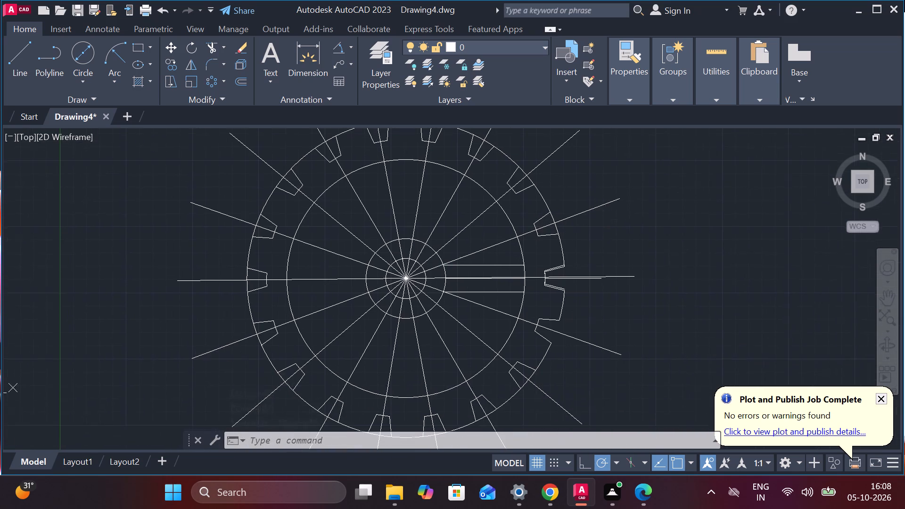
pyautogui.scroll(1, 594, 322)
pyautogui.scroll(4, 511, 252)
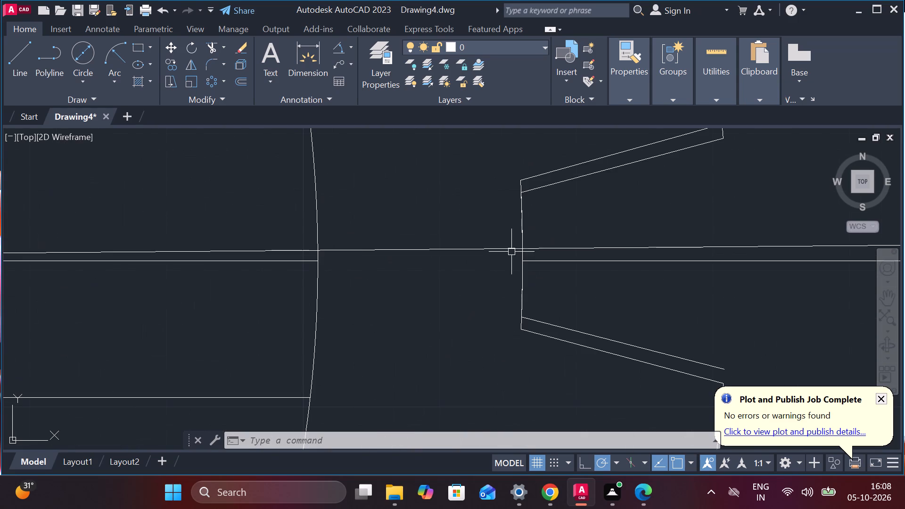
pyautogui.scroll(-2, 569, 187)
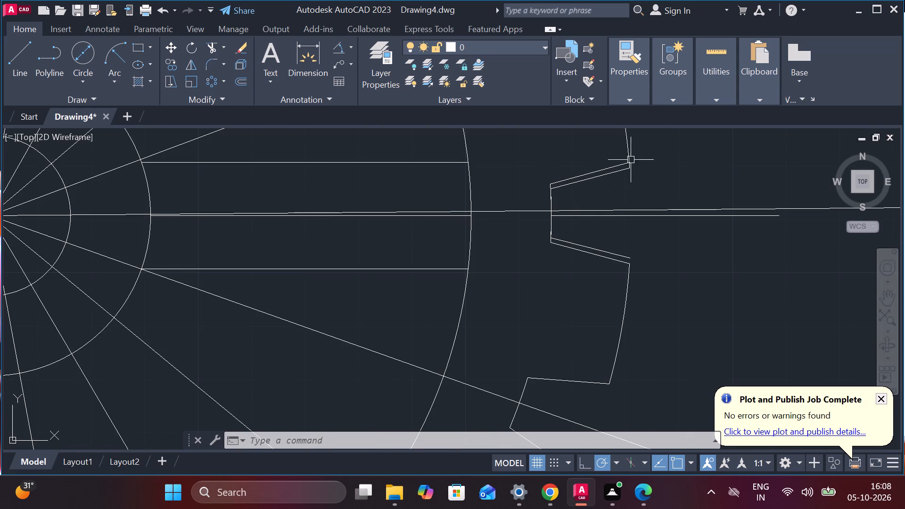
pyautogui.click(624, 166)
pyautogui.scroll(-2, 649, 165)
pyautogui.moveTo(650, 167); pyautogui.dragTo(635, 262, button='middle')
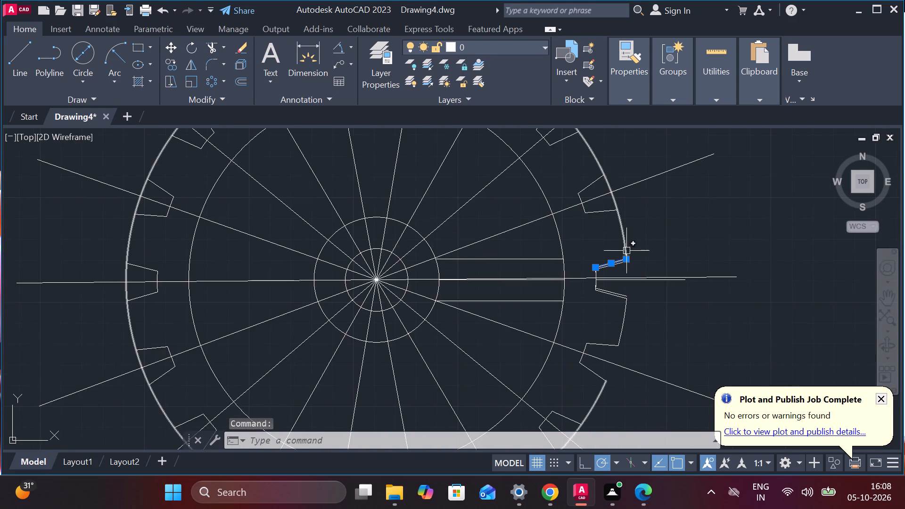
pyautogui.scroll(3, 620, 237)
pyautogui.scroll(-3, 619, 211)
pyautogui.scroll(3, 616, 306)
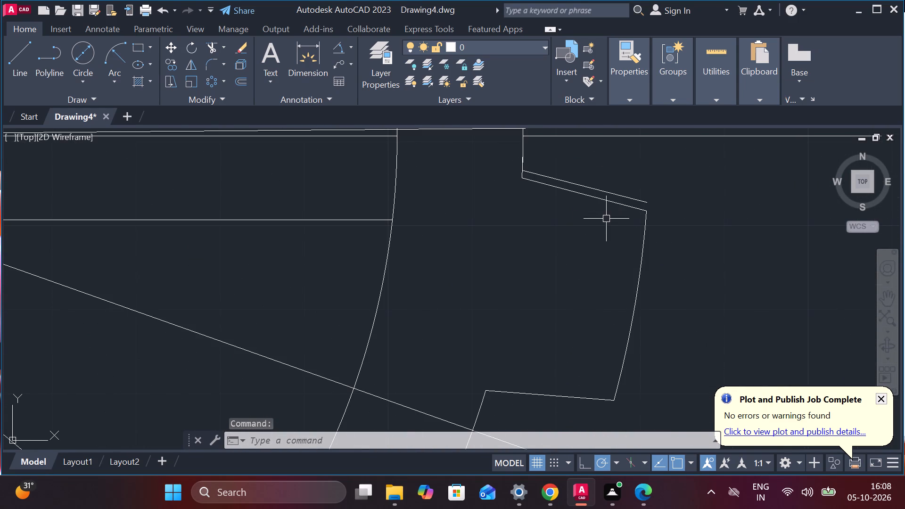
pyautogui.click(603, 194)
pyautogui.scroll(-1, 650, 194)
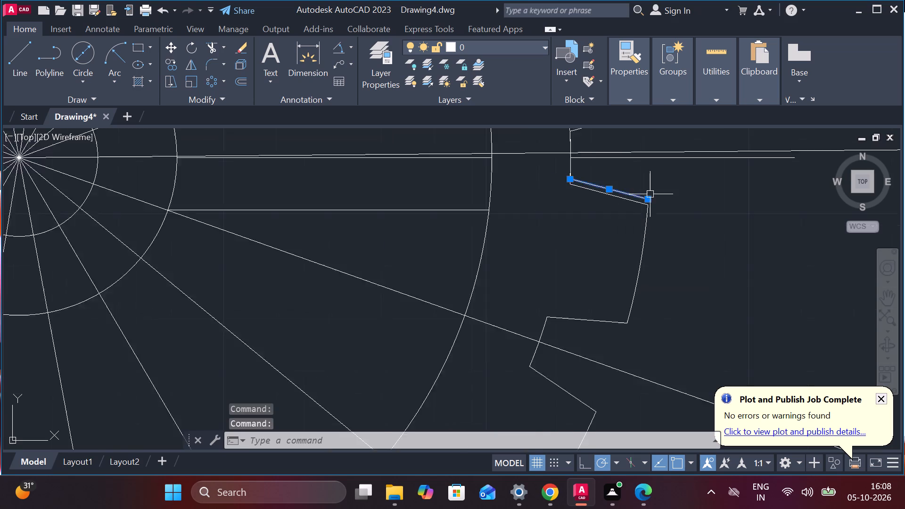
pyautogui.scroll(-1, 650, 194)
pyautogui.press('Escape')
pyautogui.moveTo(660, 201); pyautogui.dragTo(631, 272, button='middle')
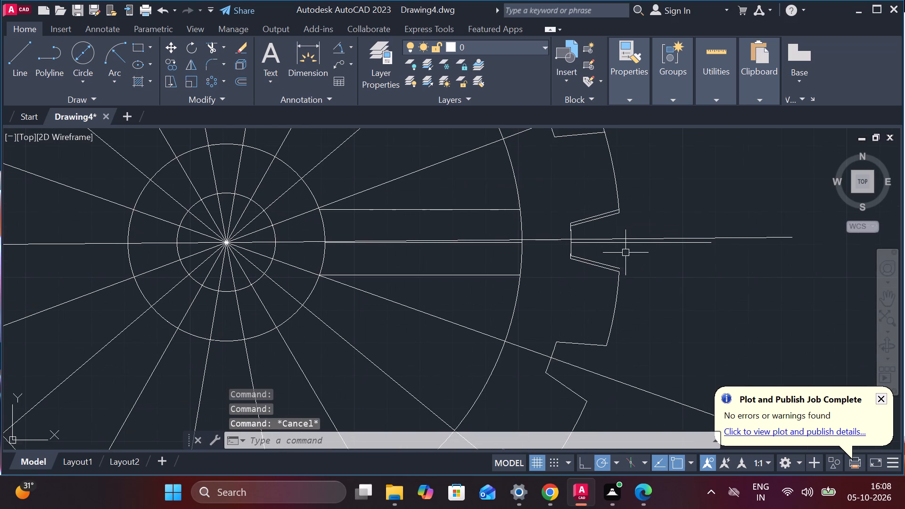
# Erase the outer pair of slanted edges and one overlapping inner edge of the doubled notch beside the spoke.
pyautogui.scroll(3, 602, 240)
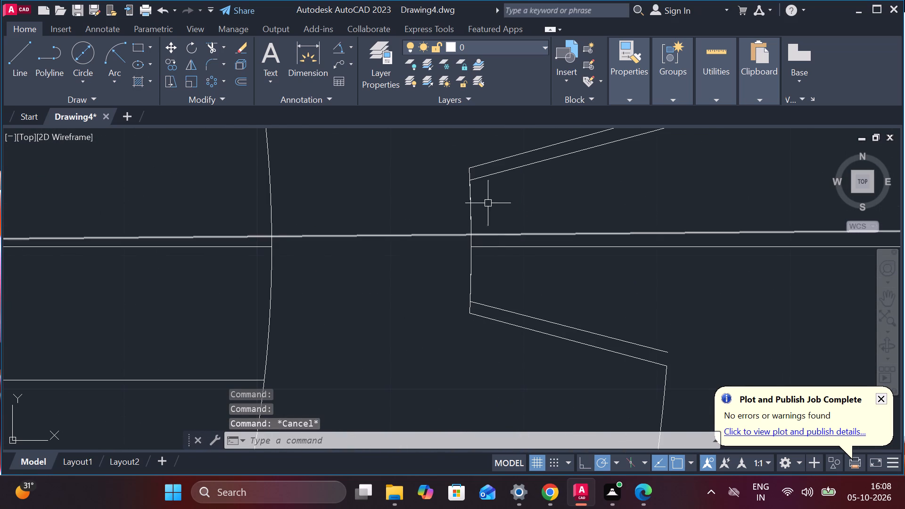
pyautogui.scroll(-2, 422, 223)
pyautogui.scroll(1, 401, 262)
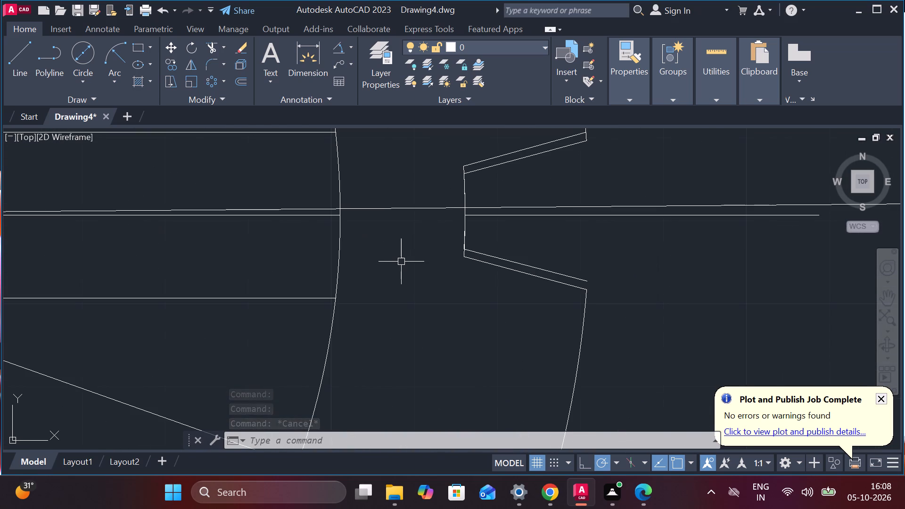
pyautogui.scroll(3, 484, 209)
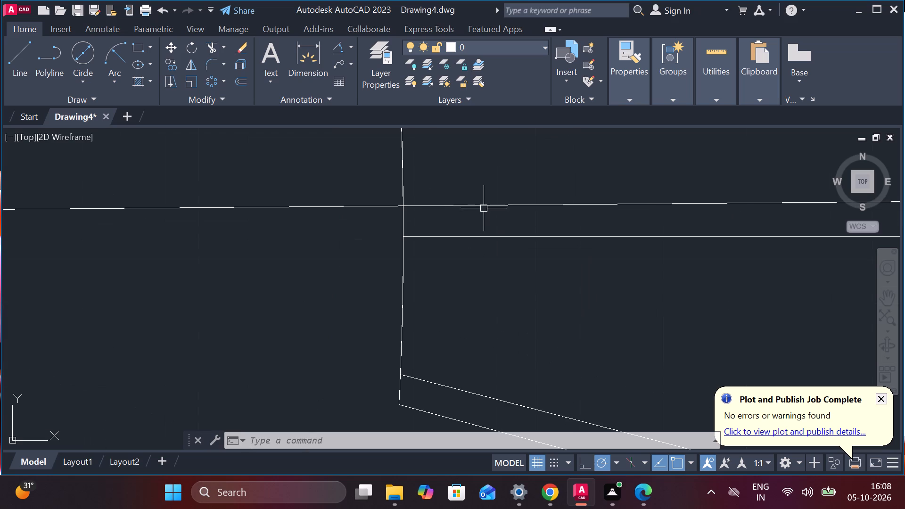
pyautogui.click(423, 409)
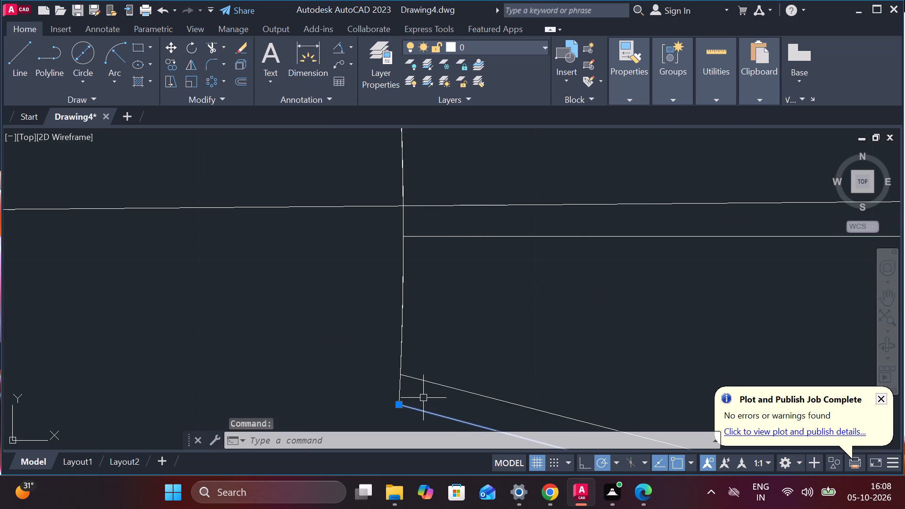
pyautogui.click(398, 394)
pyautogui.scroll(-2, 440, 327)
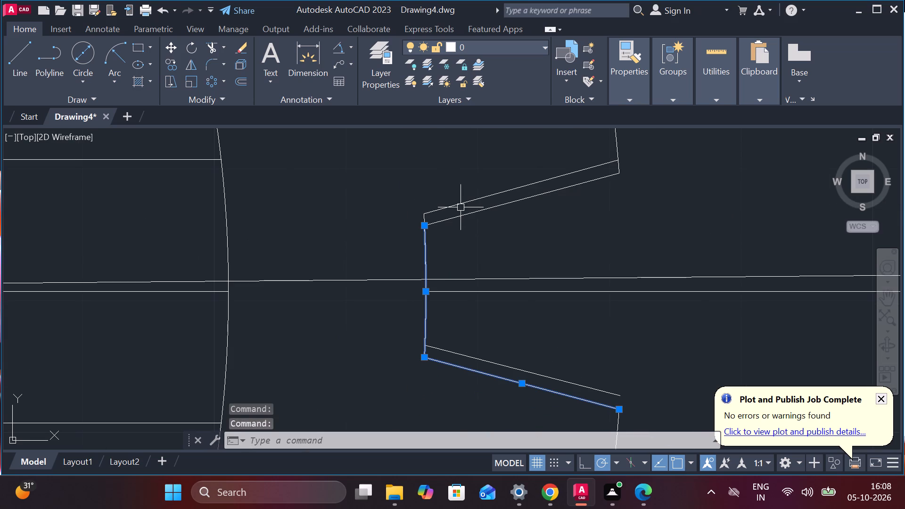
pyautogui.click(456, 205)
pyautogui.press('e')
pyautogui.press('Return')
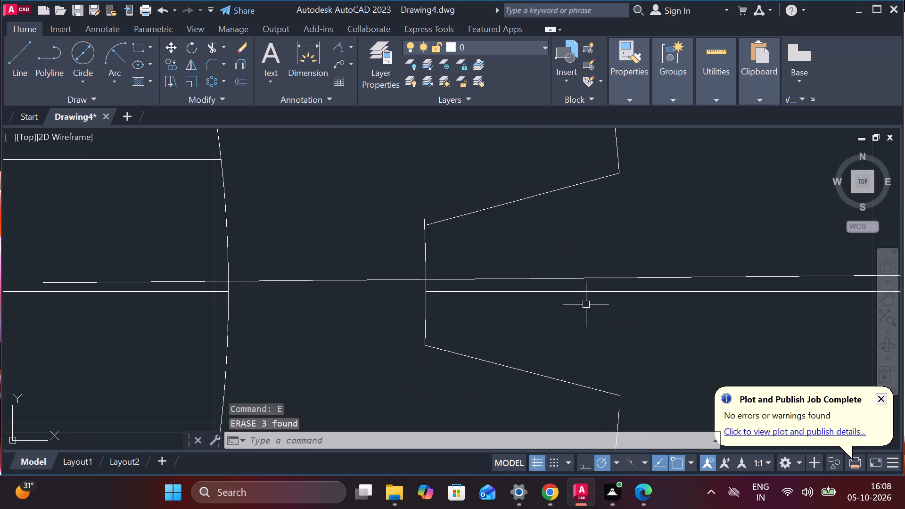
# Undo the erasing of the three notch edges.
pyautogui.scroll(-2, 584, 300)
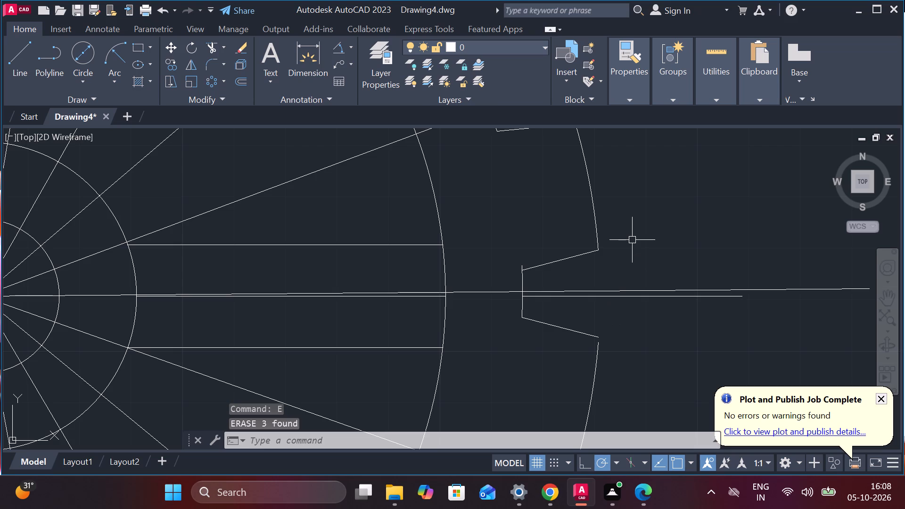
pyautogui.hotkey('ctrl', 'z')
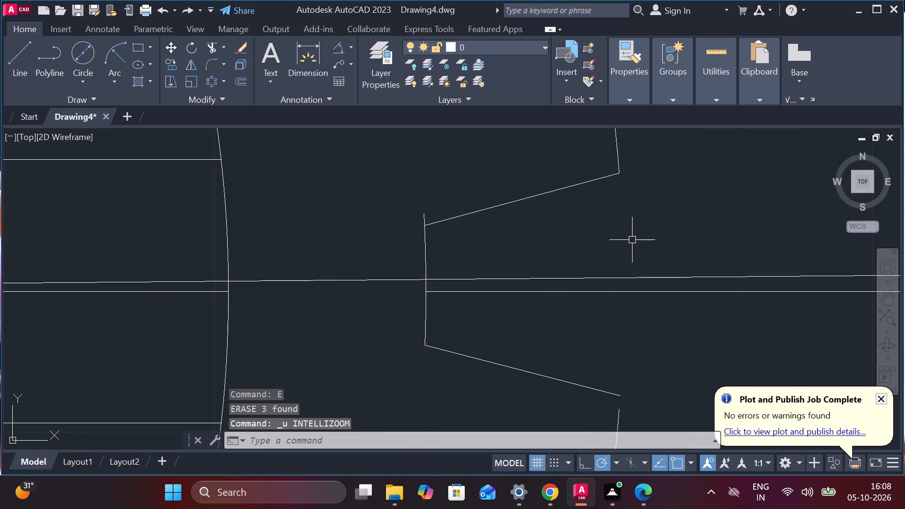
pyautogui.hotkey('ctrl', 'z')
# Erase the inner pair of slanted edges of the doubled notch and the long, slightly tilted line through it.
pyautogui.click(499, 205)
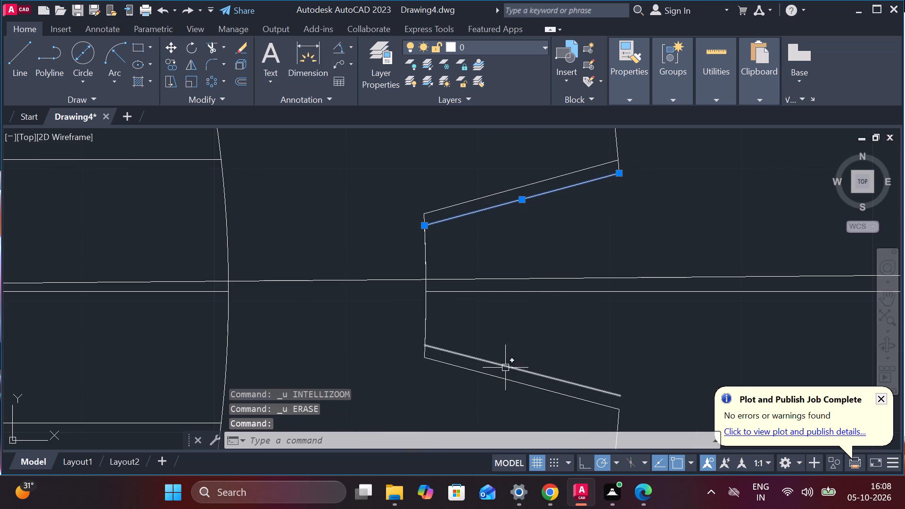
pyautogui.click(517, 363)
pyautogui.click(517, 370)
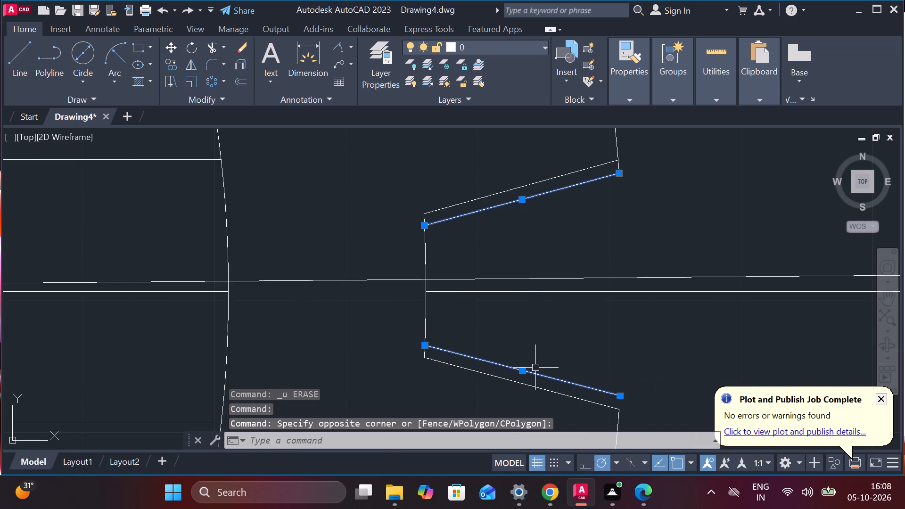
pyautogui.click(537, 278)
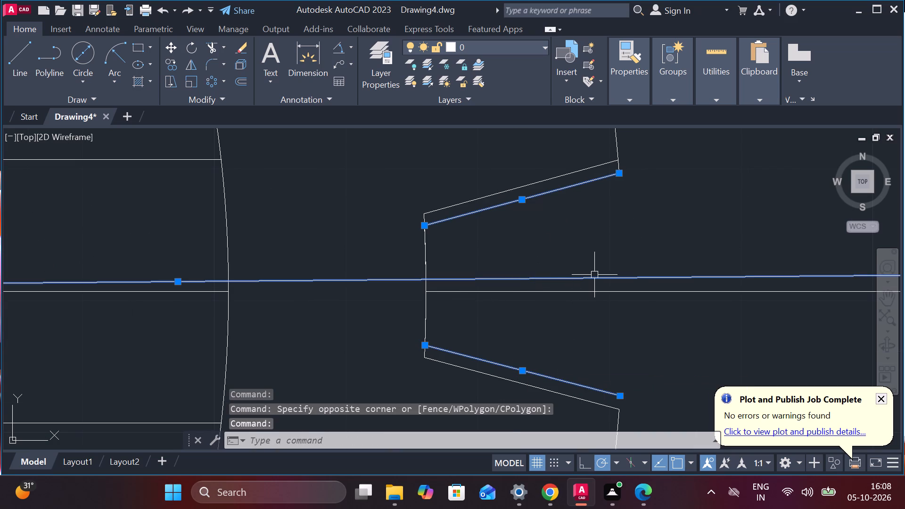
pyautogui.press('w')
pyautogui.press('BackSpace')
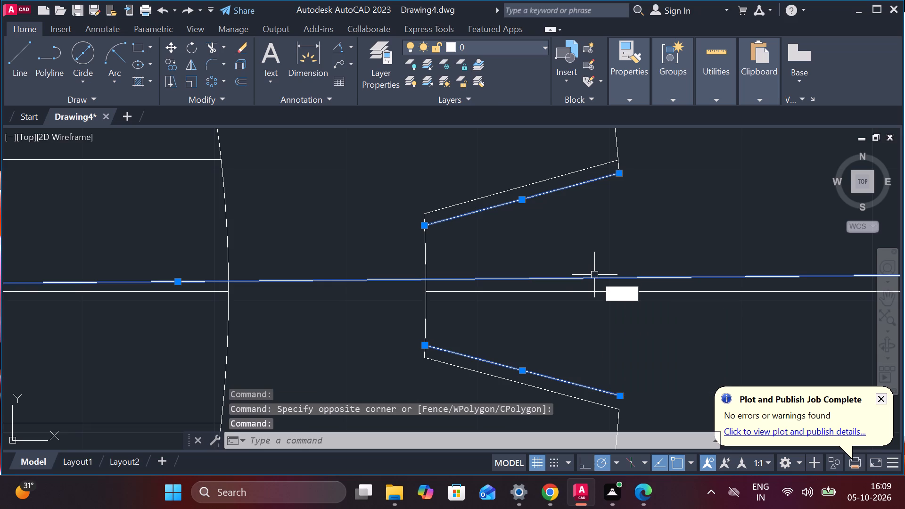
pyautogui.press('e')
pyautogui.press('Return')
pyautogui.scroll(-3, 594, 275)
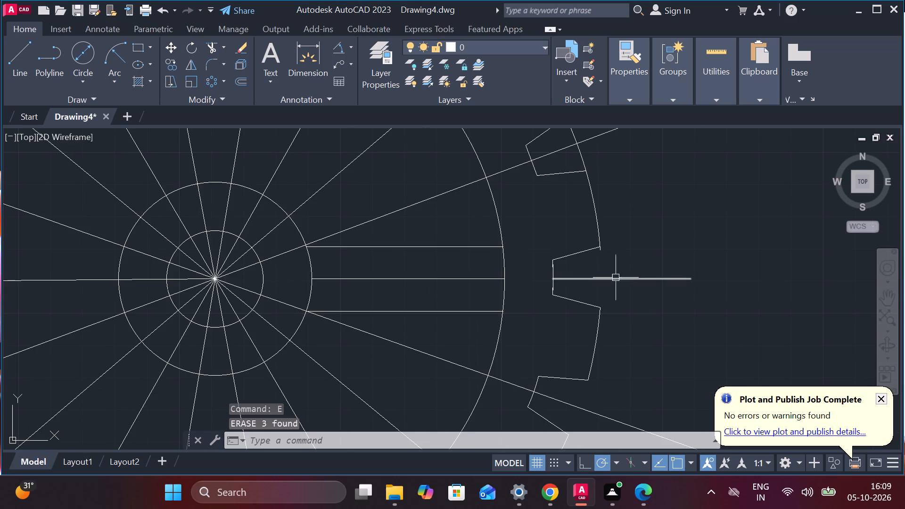
# Erase one of the two overlapping inner edges of the notch beside the spoke.
pyautogui.scroll(3, 587, 286)
pyautogui.scroll(3, 449, 218)
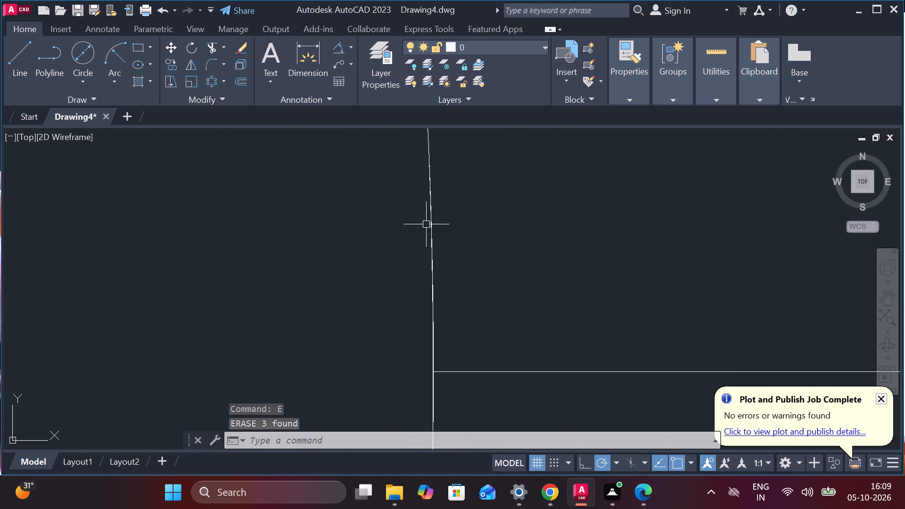
pyautogui.click(431, 210)
pyautogui.scroll(-2, 511, 237)
pyautogui.press('e')
pyautogui.press('Return')
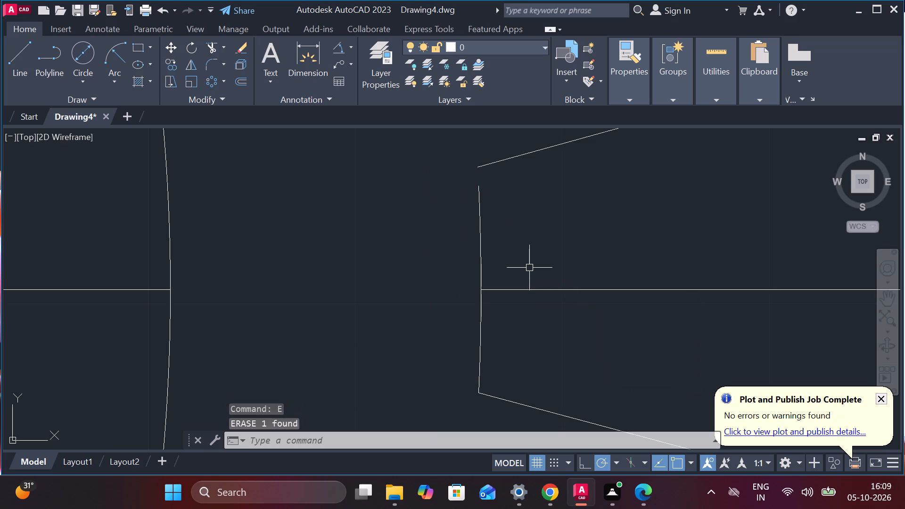
pyautogui.scroll(-2, 527, 241)
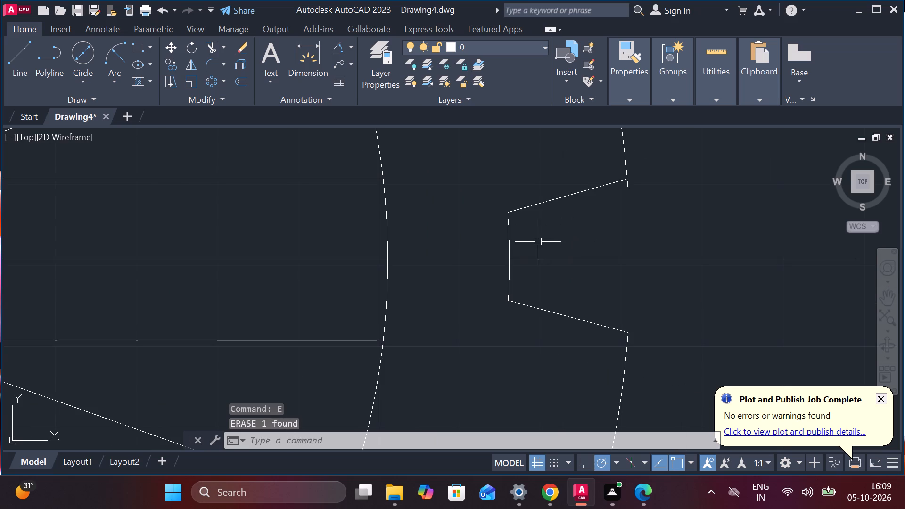
# Extend the inner edge of the notch beside the spoke to meet its upper slanted edge.
pyautogui.write('EX')
pyautogui.press('Return')
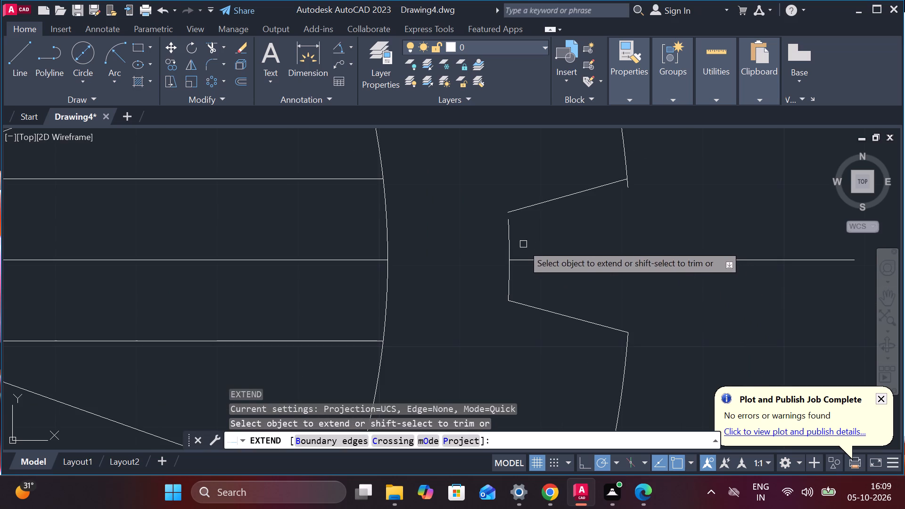
pyautogui.click(510, 229)
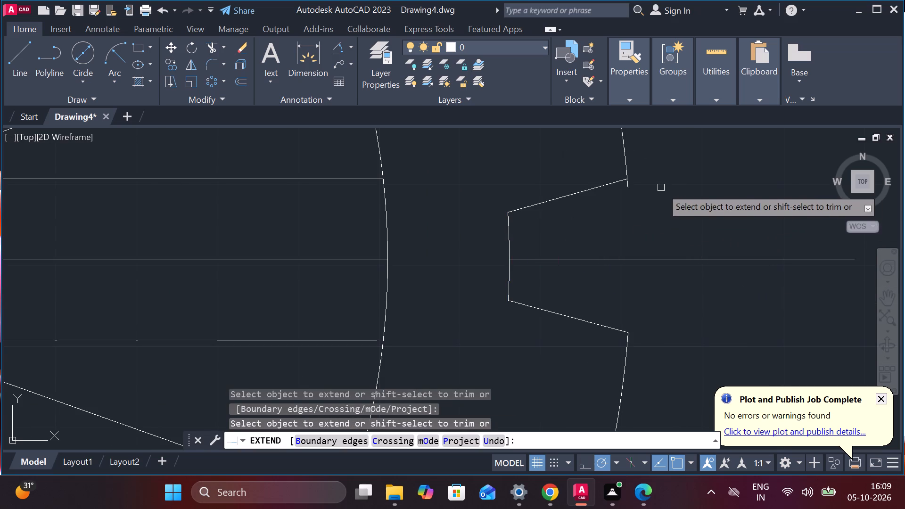
pyautogui.press('Escape')
# Trim the short rim stub that overshoots the upper corner of the notch beside the spoke.
pyautogui.write('TR')
pyautogui.press('Return')
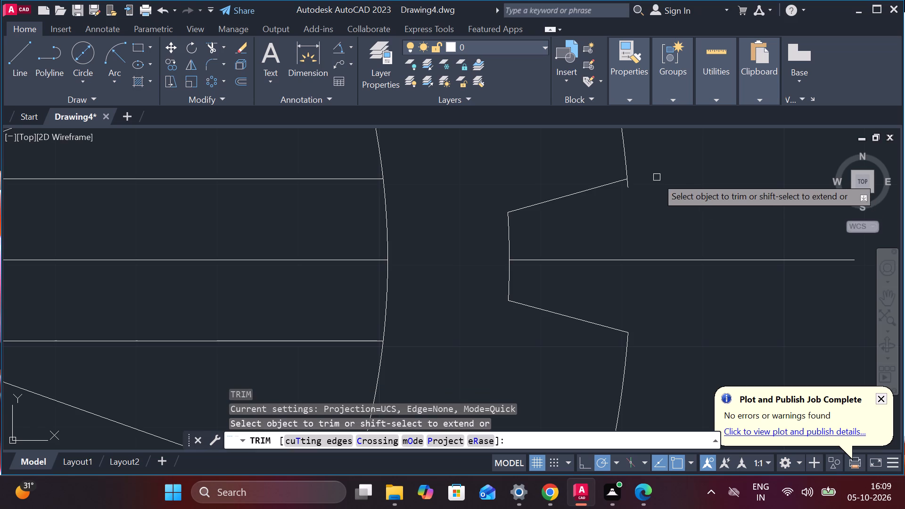
pyautogui.click(632, 188)
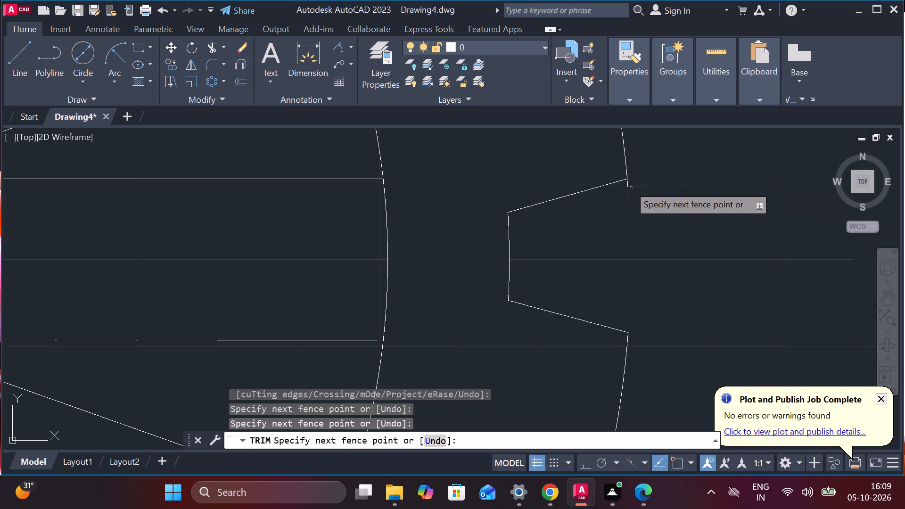
pyautogui.click(629, 185)
pyautogui.click(629, 184)
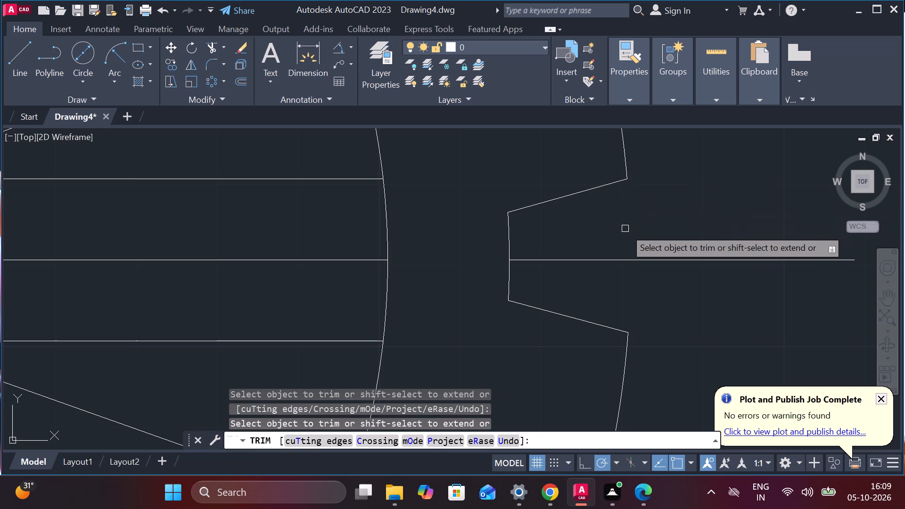
# Trim the ends of the radial lines projecting beyond the outer rim with a freehand fence around the wheel.
pyautogui.scroll(-2, 625, 229)
pyautogui.scroll(-2, 666, 236)
pyautogui.scroll(-2, 633, 273)
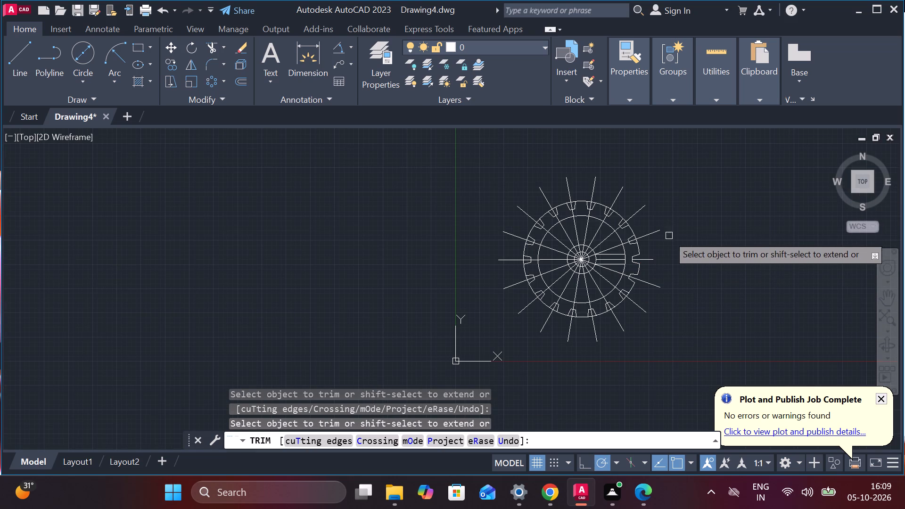
pyautogui.moveTo(660, 239); pyautogui.dragTo(521, 222)
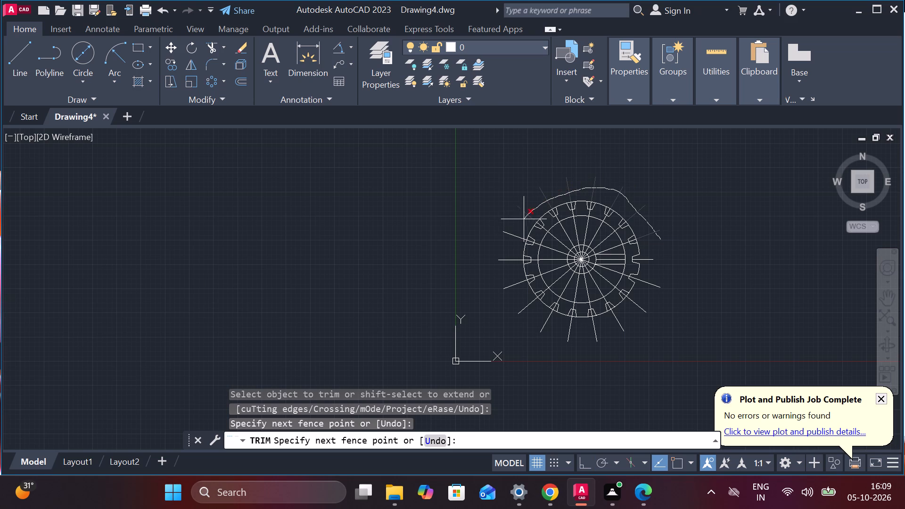
pyautogui.moveTo(521, 222); pyautogui.dragTo(566, 331)
pyautogui.moveTo(566, 331); pyautogui.dragTo(640, 288)
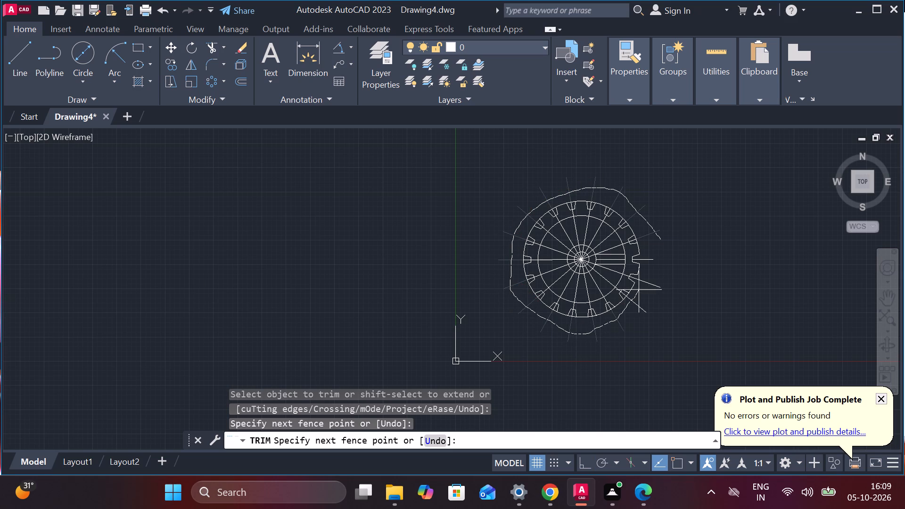
pyautogui.moveTo(640, 288); pyautogui.dragTo(645, 280)
pyautogui.scroll(3, 641, 225)
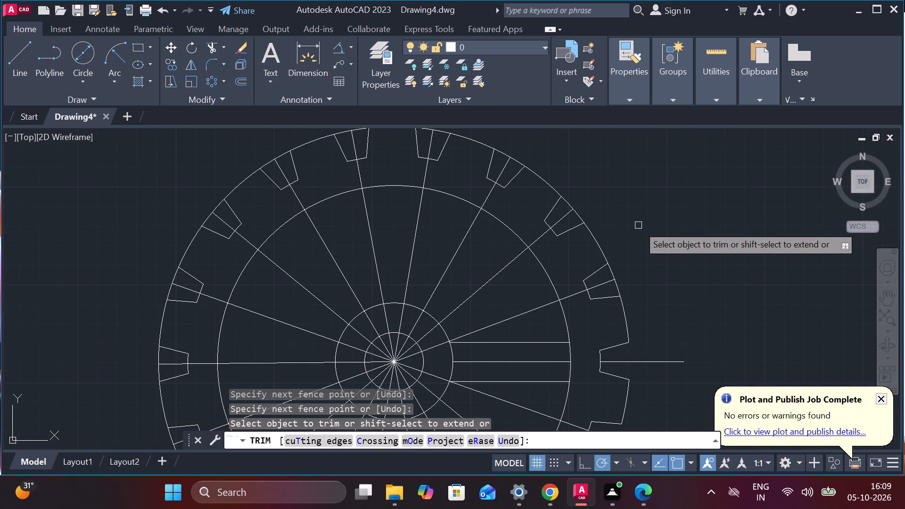
pyautogui.press('Escape')
# Erase the eight radial lines in the wheel's upper half and four of those in its lower half.
pyautogui.moveTo(514, 320); pyautogui.dragTo(510, 304)
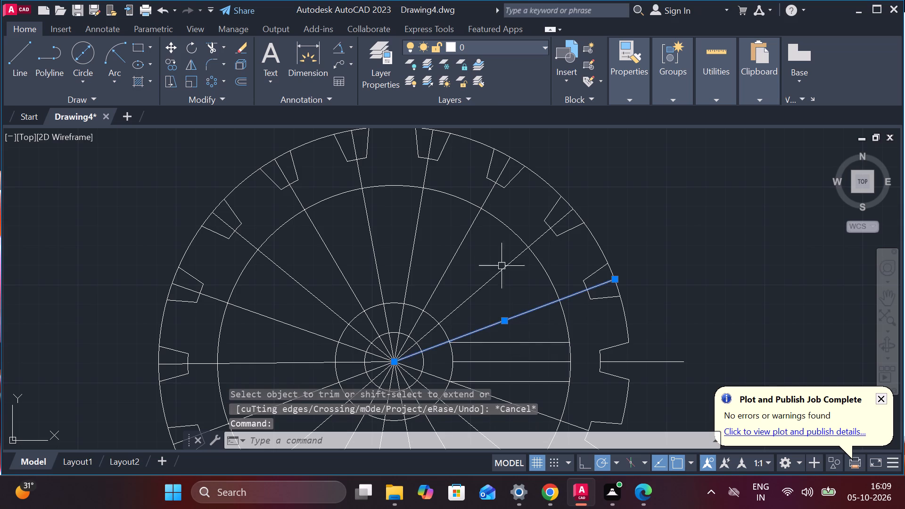
pyautogui.click(275, 330)
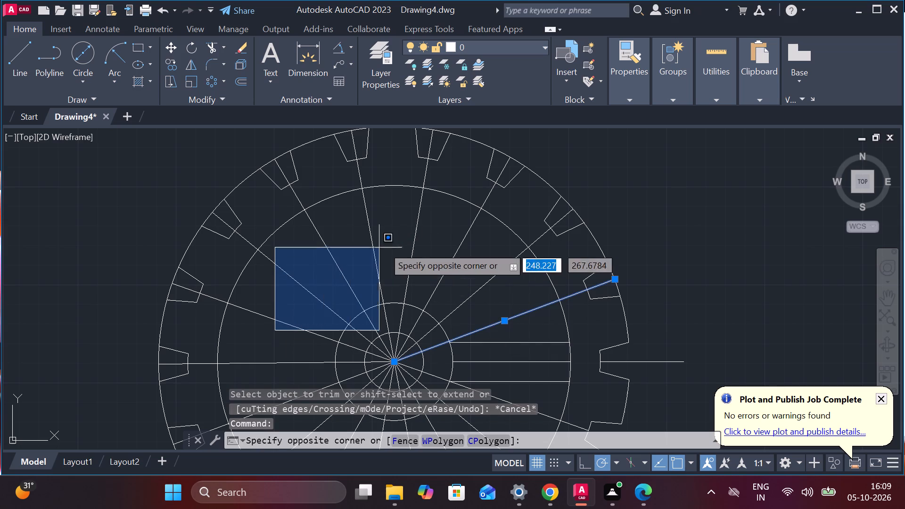
pyautogui.click(341, 239)
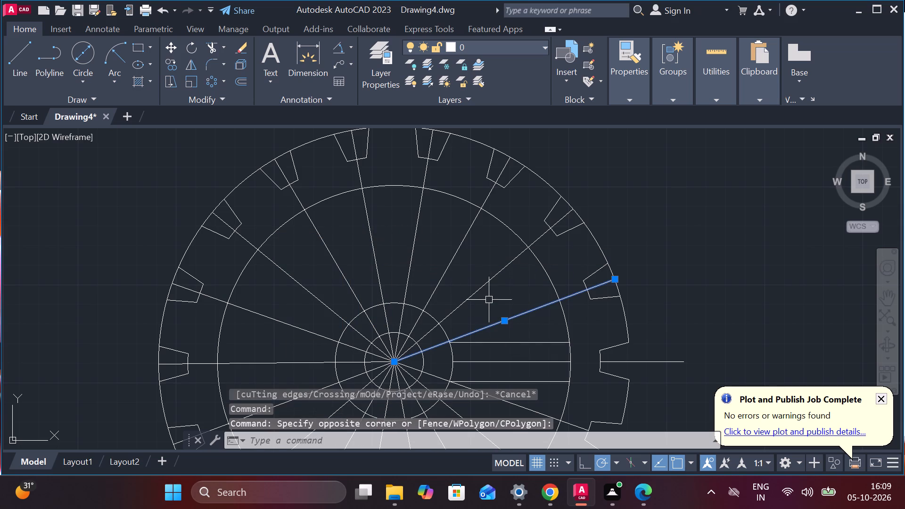
pyautogui.moveTo(509, 300); pyautogui.dragTo(487, 284)
pyautogui.click(418, 243)
pyautogui.moveTo(431, 239); pyautogui.dragTo(414, 237)
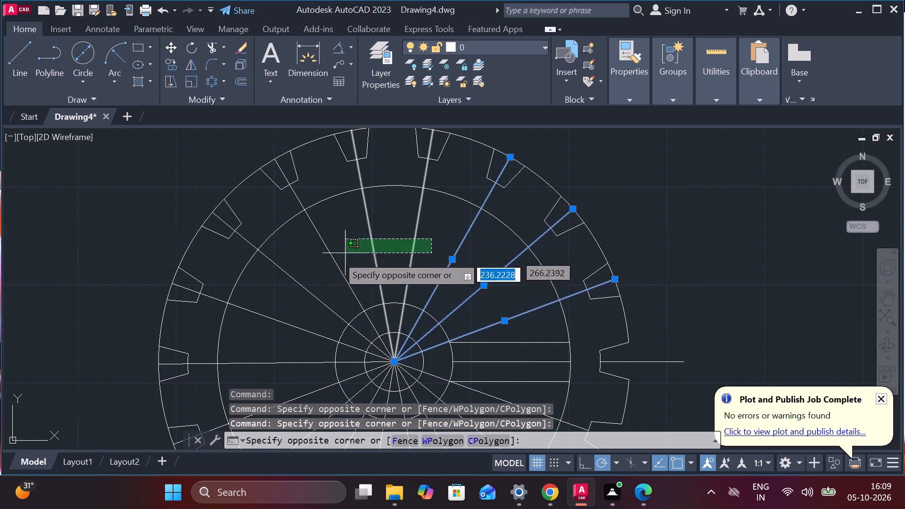
pyautogui.click(317, 264)
pyautogui.moveTo(310, 262); pyautogui.dragTo(307, 269)
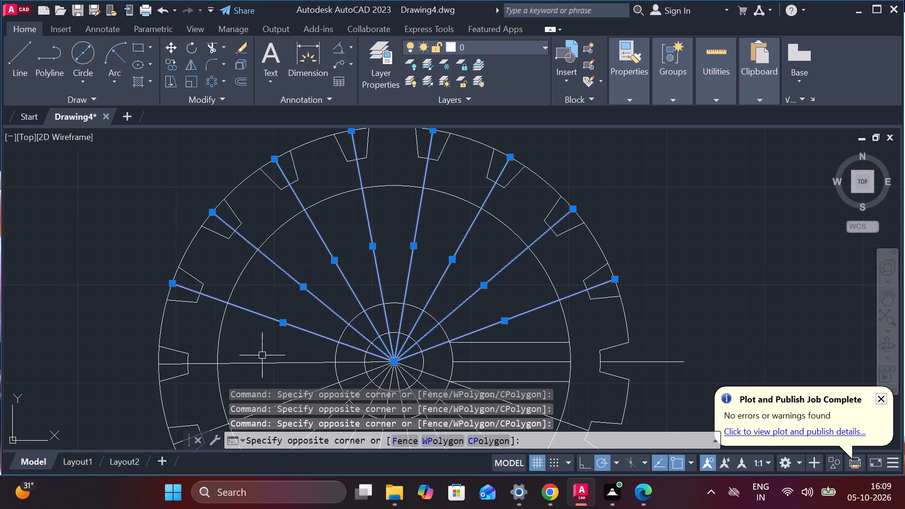
pyautogui.click(262, 355)
pyautogui.scroll(-1, 283, 311)
pyautogui.moveTo(548, 304); pyautogui.dragTo(635, 229, button='middle')
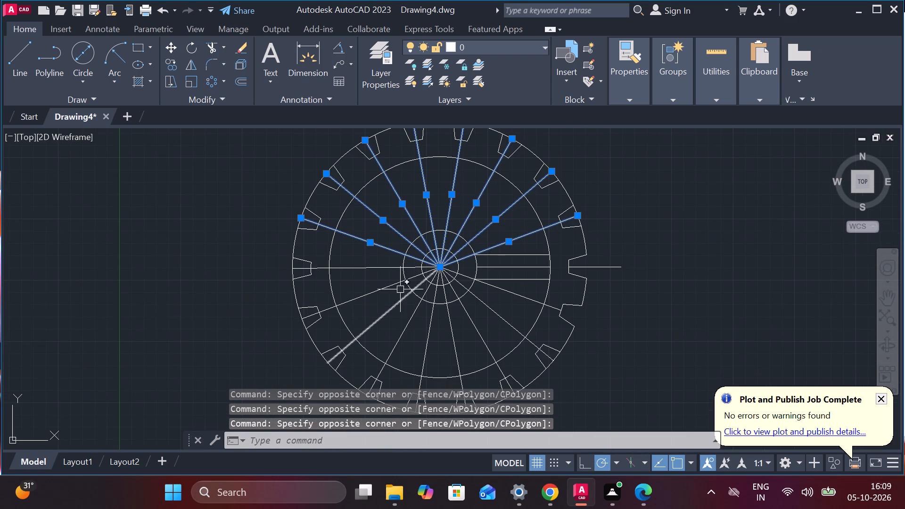
pyautogui.click(349, 257)
pyautogui.click(395, 321)
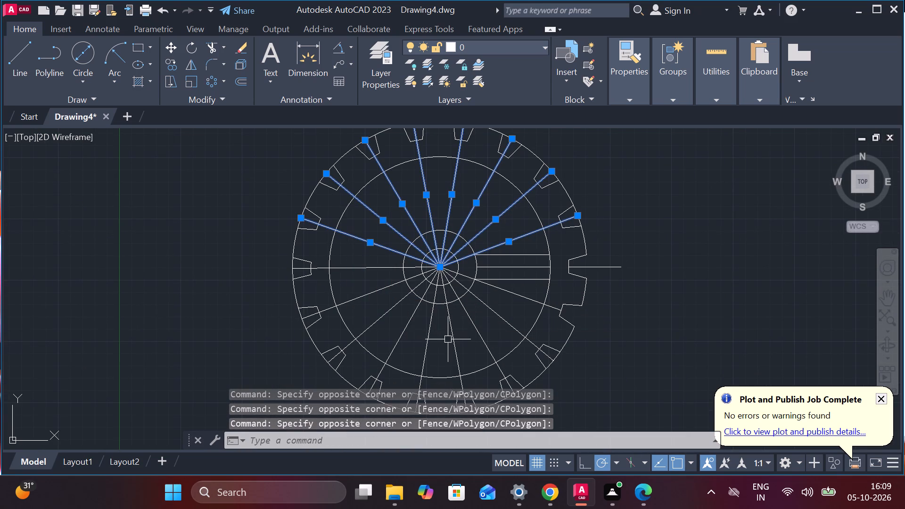
pyautogui.moveTo(465, 348); pyautogui.dragTo(457, 348)
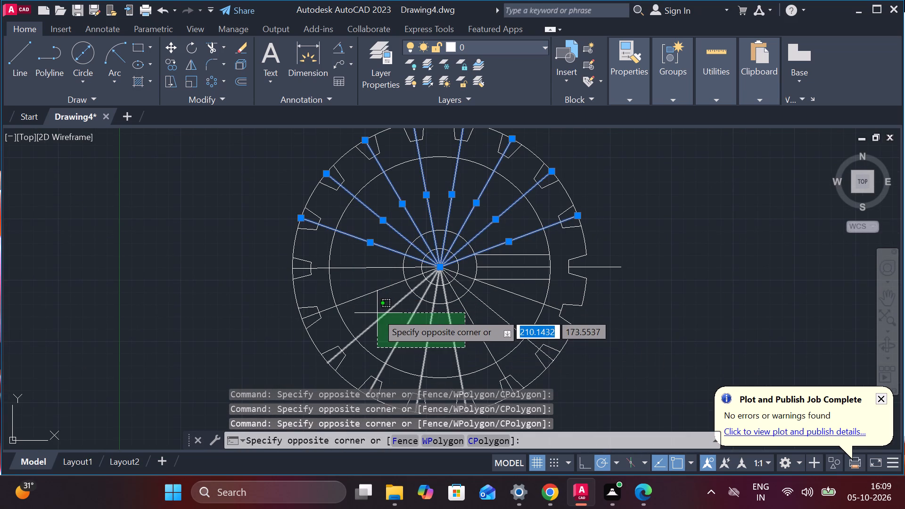
pyautogui.click(377, 313)
pyautogui.press('e')
pyautogui.press('Return')
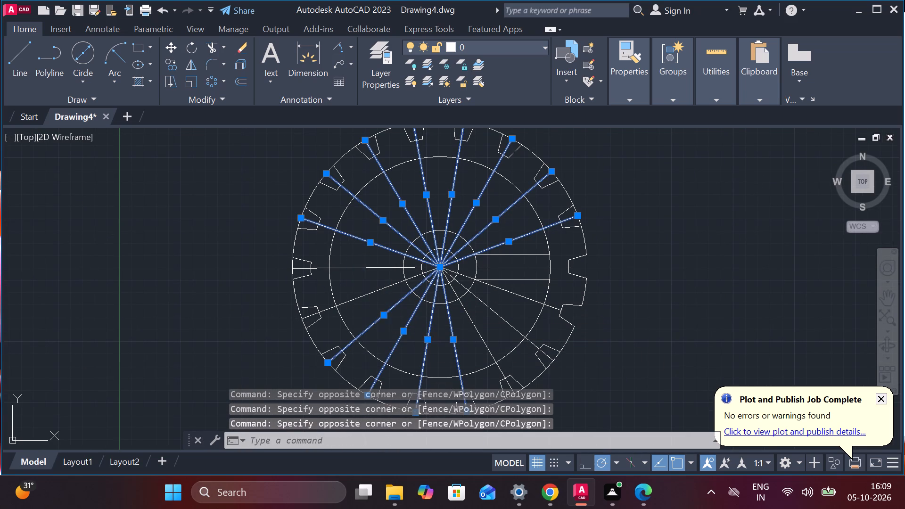
# Erase the five remaining radial lines running from the wheel's centre to the notches.
pyautogui.moveTo(363, 232); pyautogui.dragTo(370, 258)
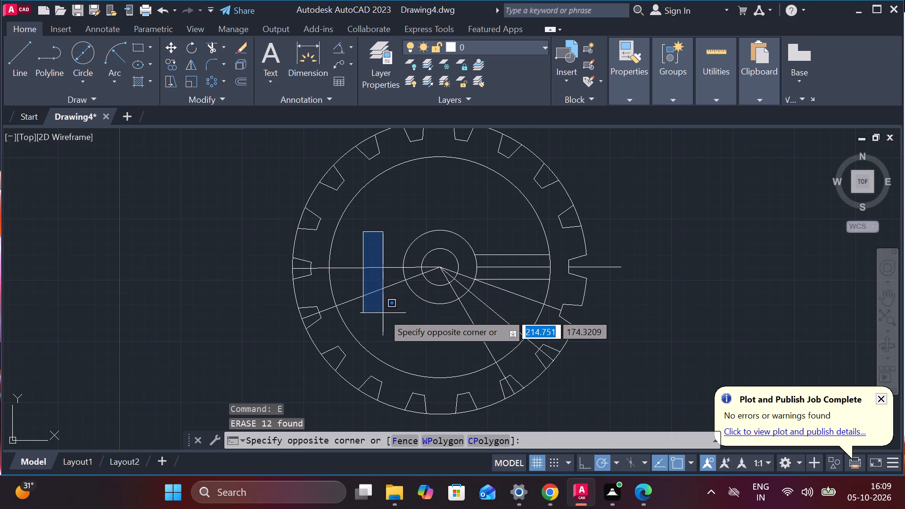
pyautogui.click(396, 335)
pyautogui.moveTo(397, 330); pyautogui.dragTo(397, 324)
pyautogui.click(372, 264)
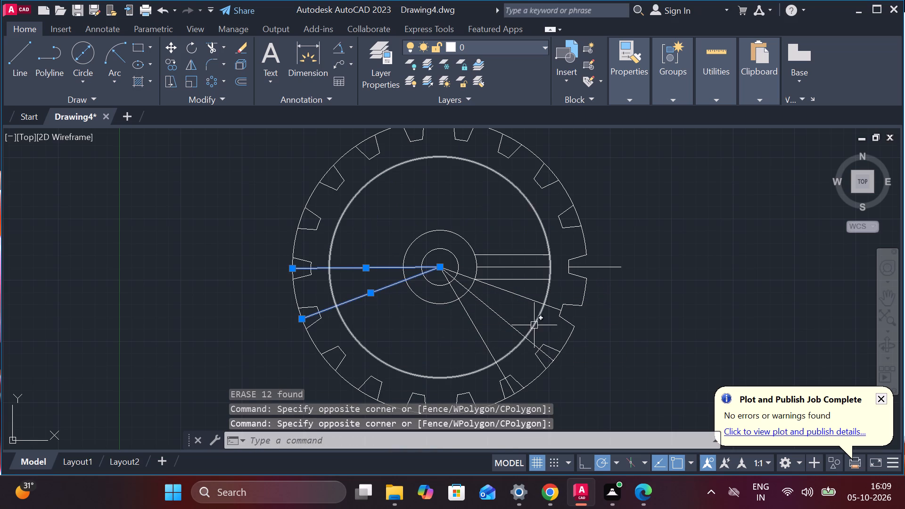
pyautogui.moveTo(527, 318); pyautogui.dragTo(521, 318)
pyautogui.click(456, 326)
pyautogui.press('e')
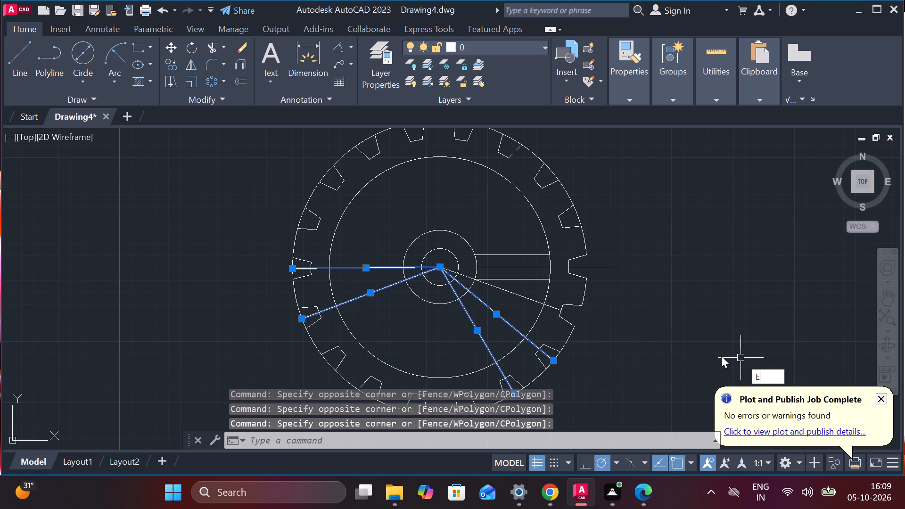
pyautogui.press('Return')
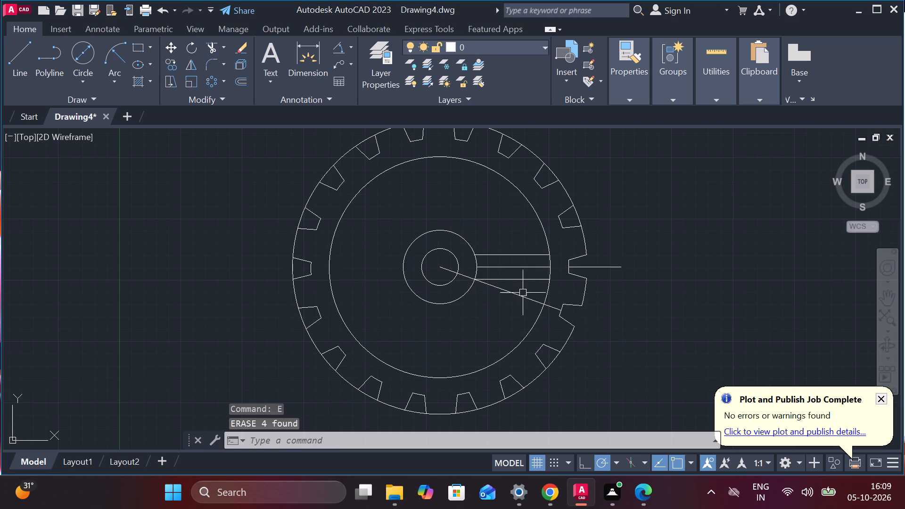
pyautogui.click(522, 295)
pyautogui.write('E\\')
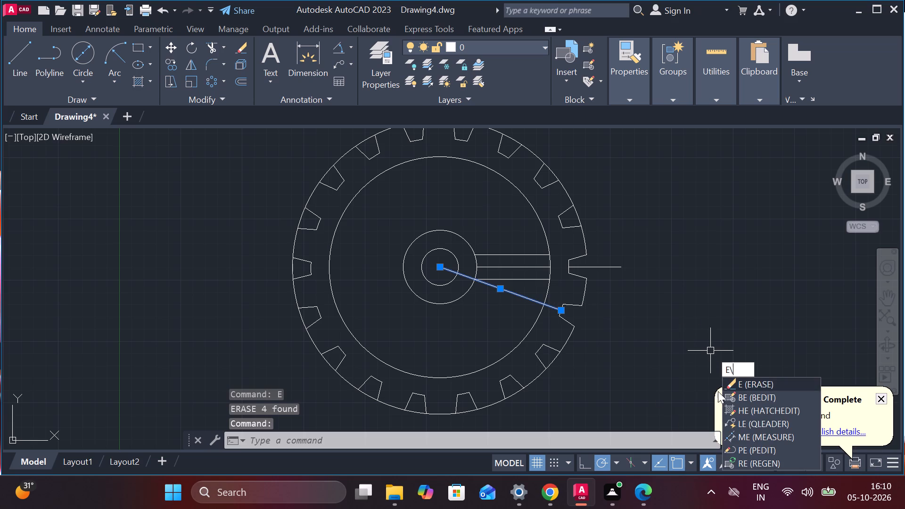
pyautogui.click(752, 379)
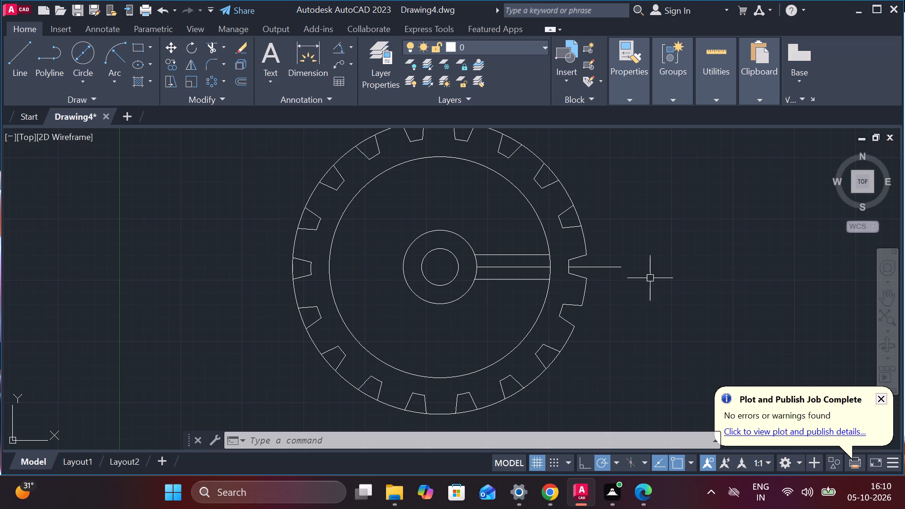
# Erase the short horizontal line running outward from the notch beside the spoke.
pyautogui.click(603, 272)
pyautogui.click(619, 281)
pyautogui.click(611, 270)
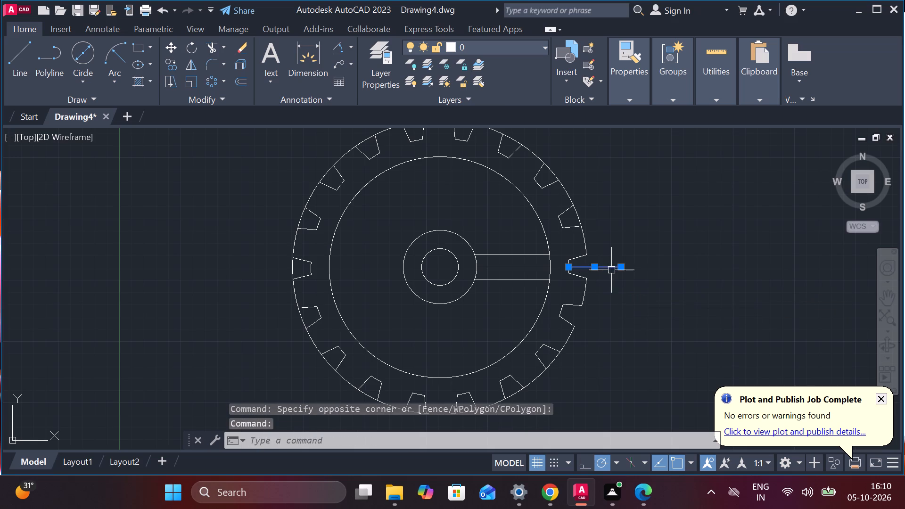
pyautogui.press('e')
pyautogui.press('Return')
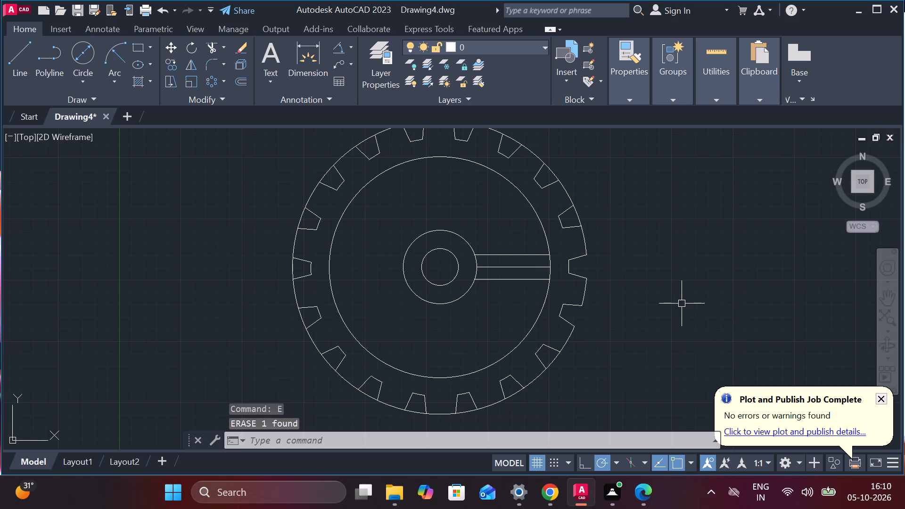
# Trim the outer circle between the two bottommost notches and between the two topmost notches.
pyautogui.write('TR')
pyautogui.press('Return')
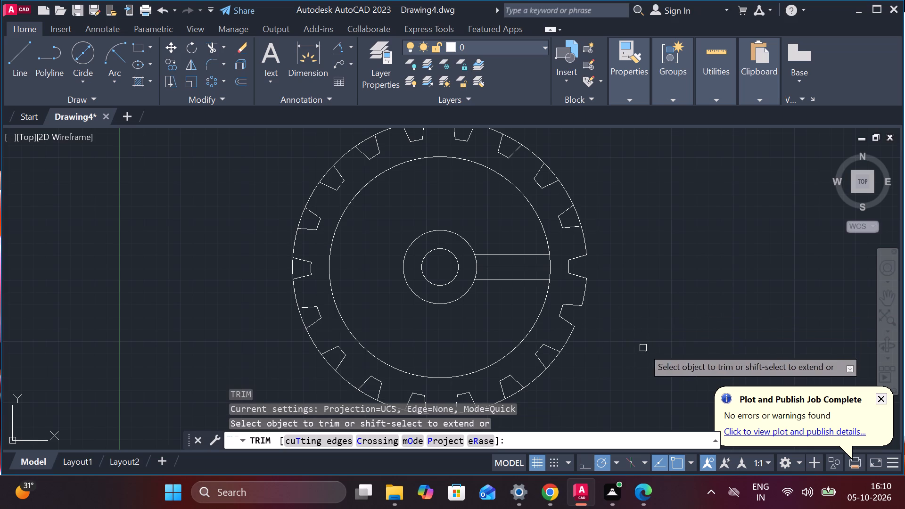
pyautogui.moveTo(651, 325); pyautogui.dragTo(627, 270, button='middle')
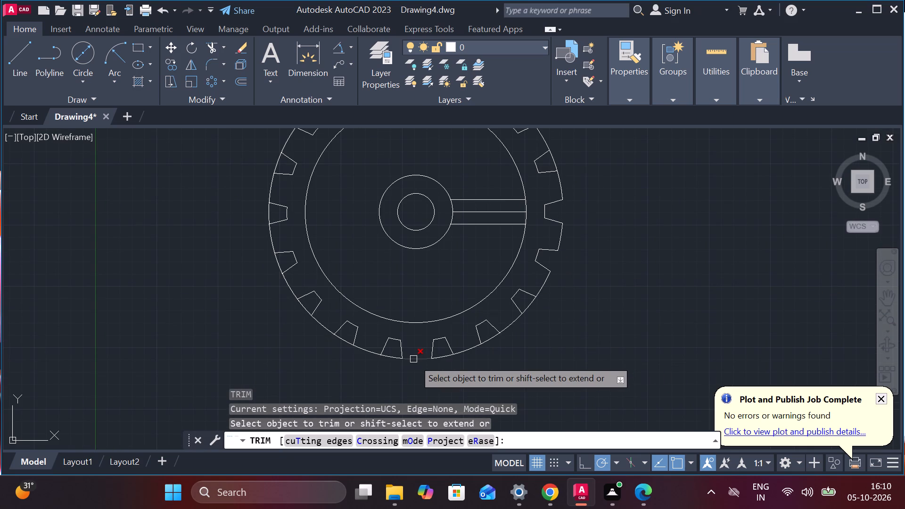
pyautogui.click(413, 359)
pyautogui.scroll(-1, 617, 229)
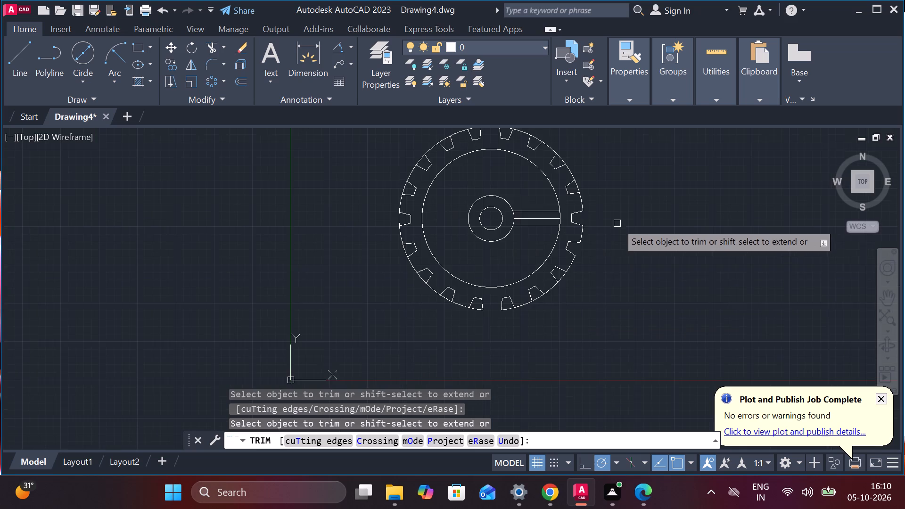
pyautogui.moveTo(616, 219); pyautogui.dragTo(627, 263, button='middle')
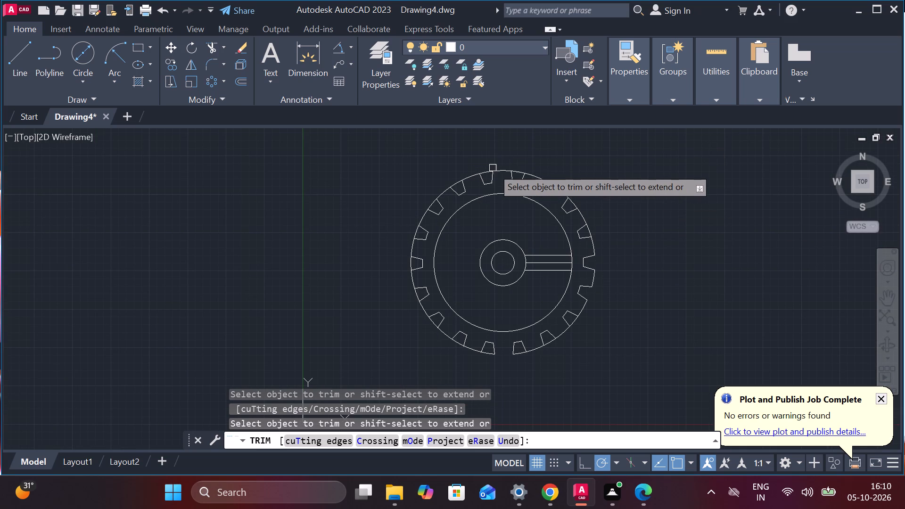
pyautogui.click(501, 169)
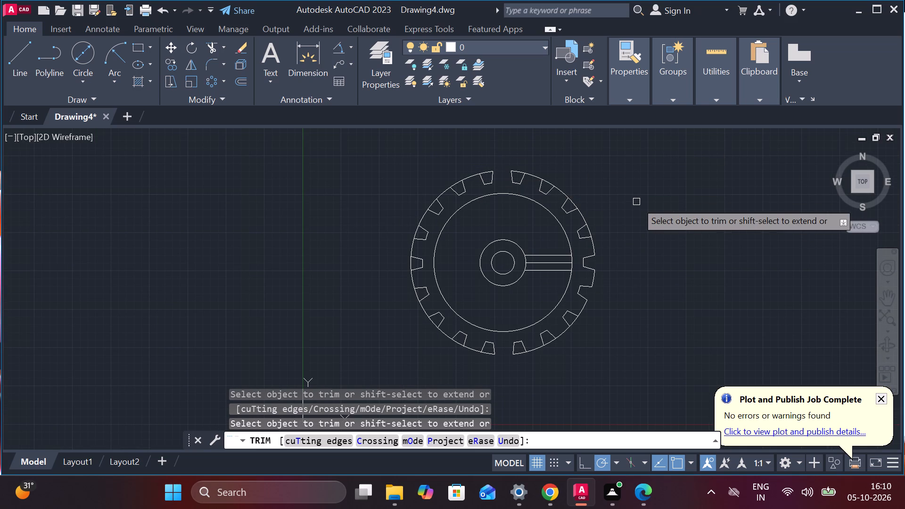
pyautogui.press('Escape')
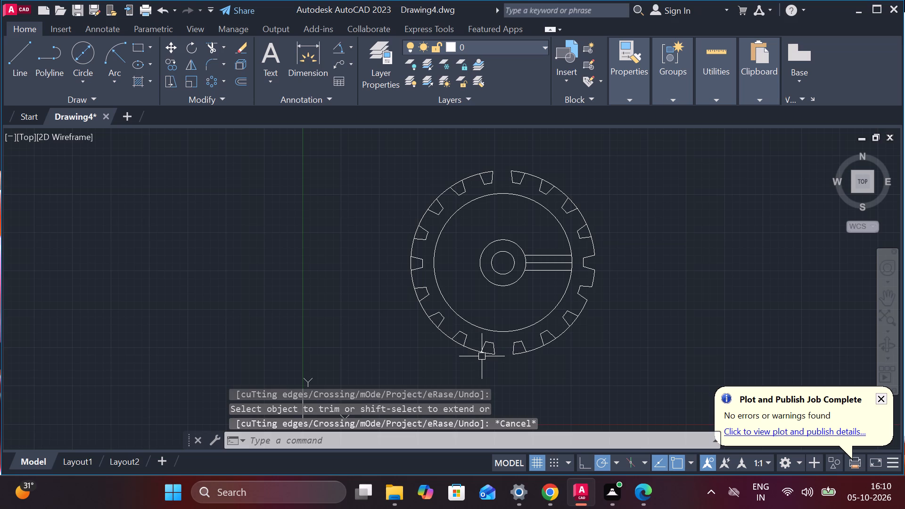
pyautogui.press('Escape')
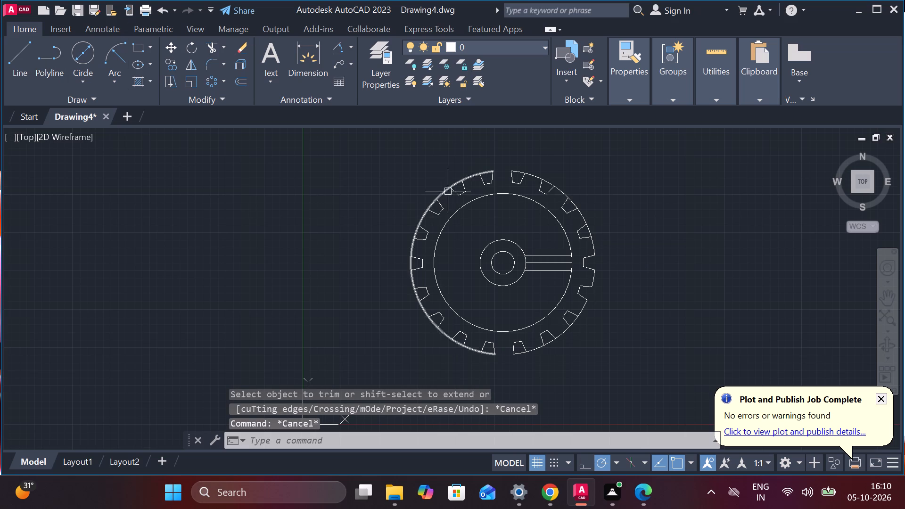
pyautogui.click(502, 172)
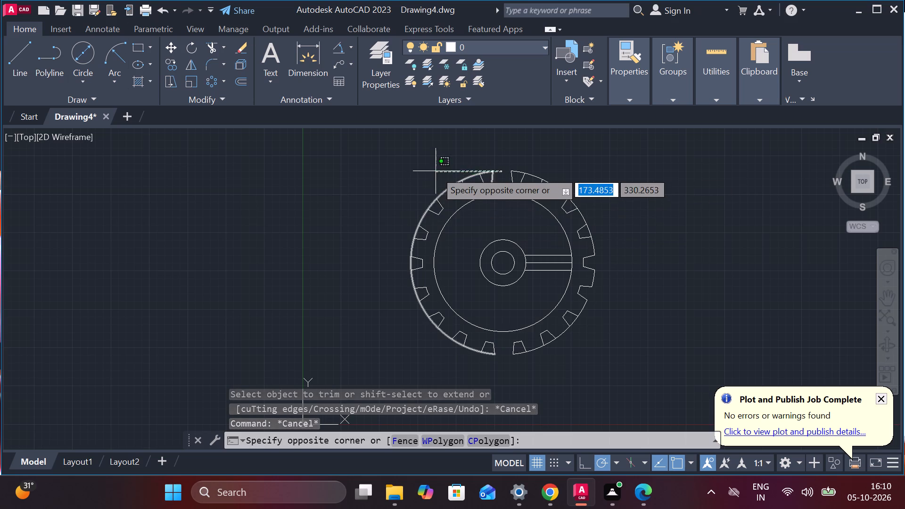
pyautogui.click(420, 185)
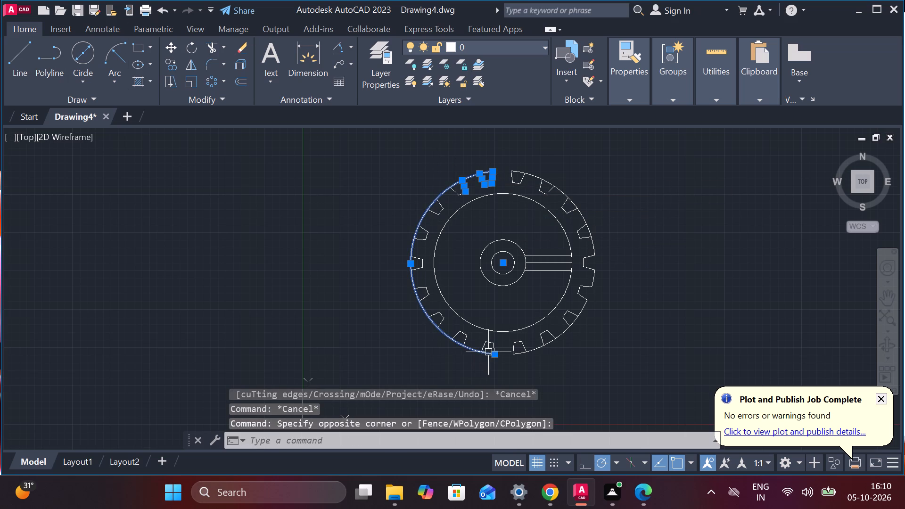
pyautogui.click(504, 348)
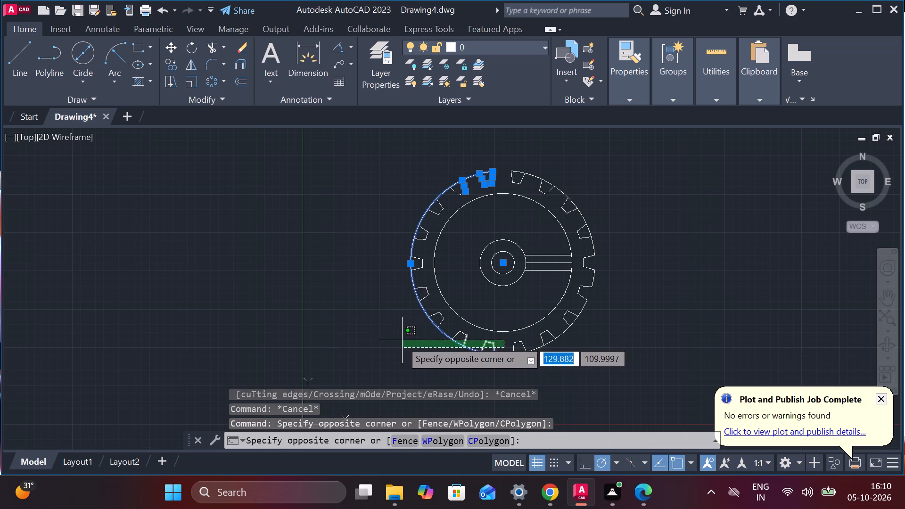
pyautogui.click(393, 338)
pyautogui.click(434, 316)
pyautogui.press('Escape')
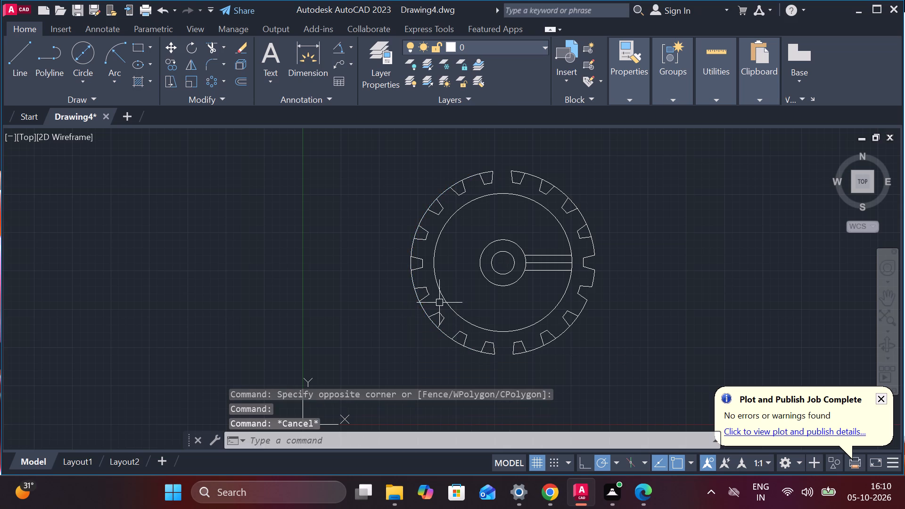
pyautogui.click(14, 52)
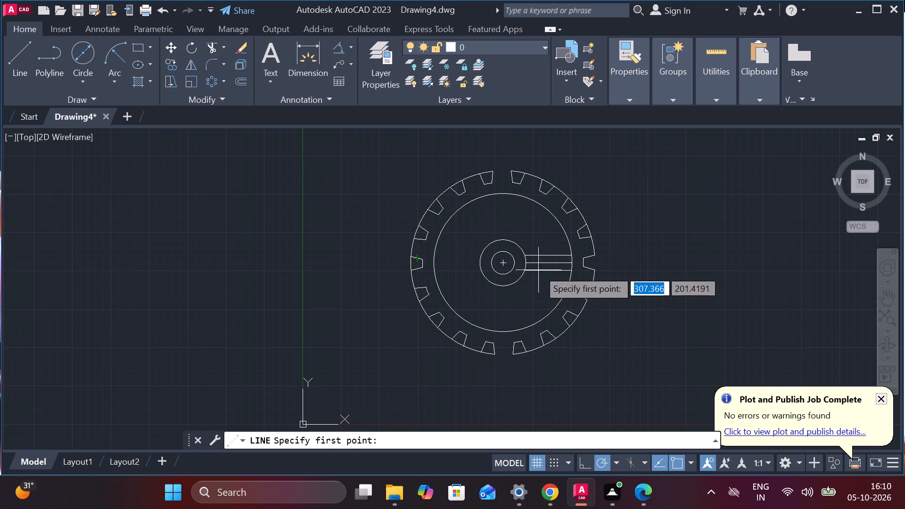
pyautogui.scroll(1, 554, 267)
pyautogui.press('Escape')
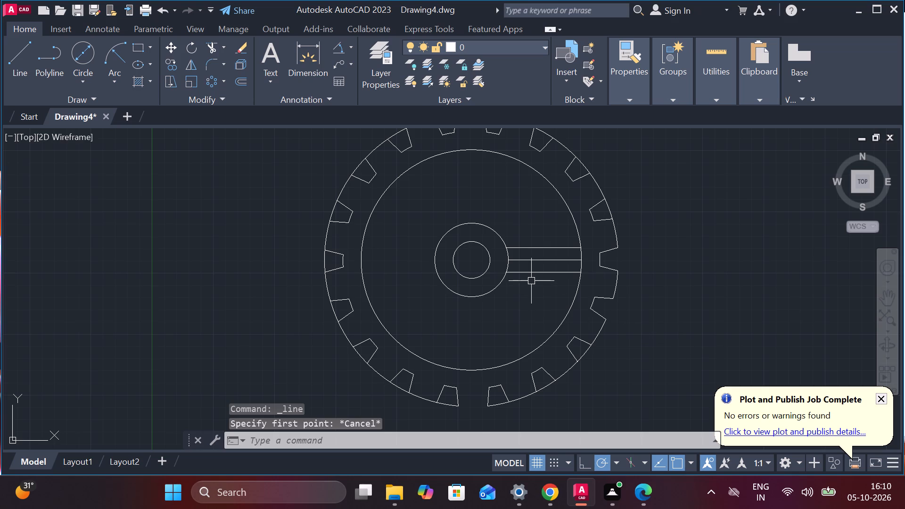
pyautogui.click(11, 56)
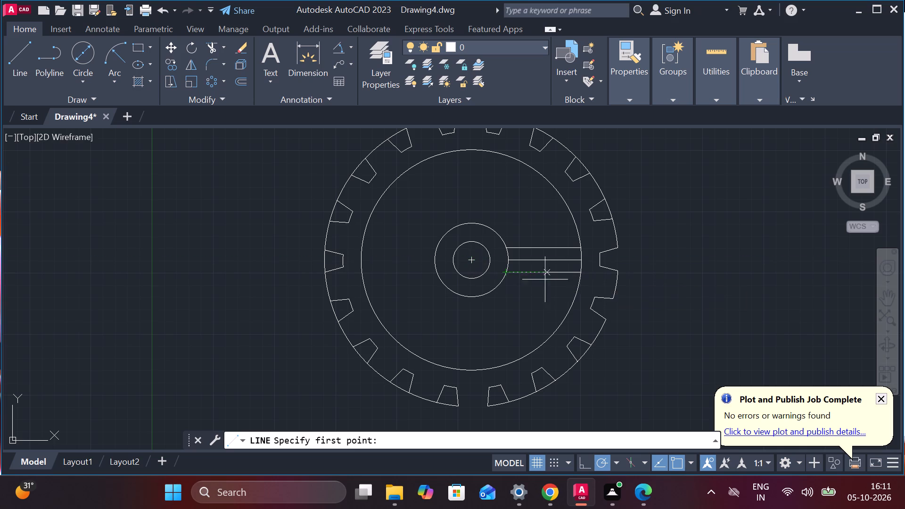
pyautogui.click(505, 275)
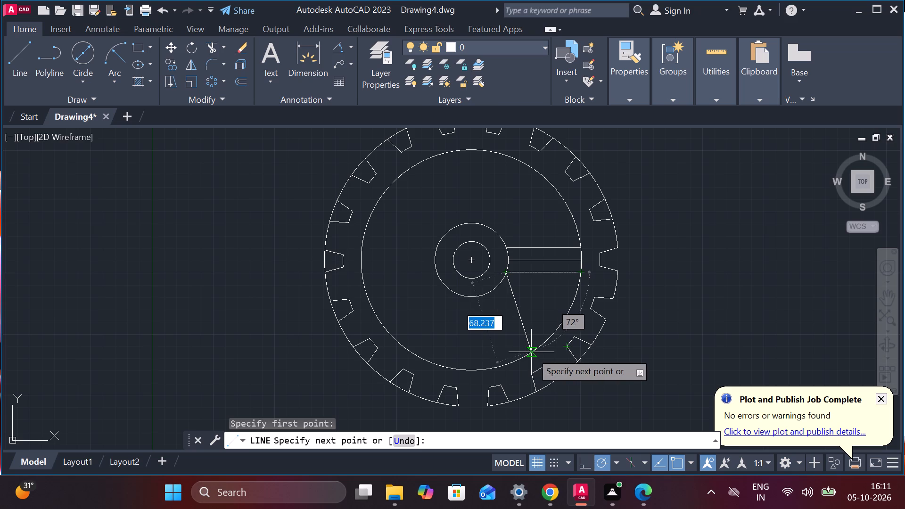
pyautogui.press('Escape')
# Draw a line about 143 units long from the wheel's centre past the lower rim, at 70° below the horizontal.
pyautogui.press('l')
pyautogui.press('Return')
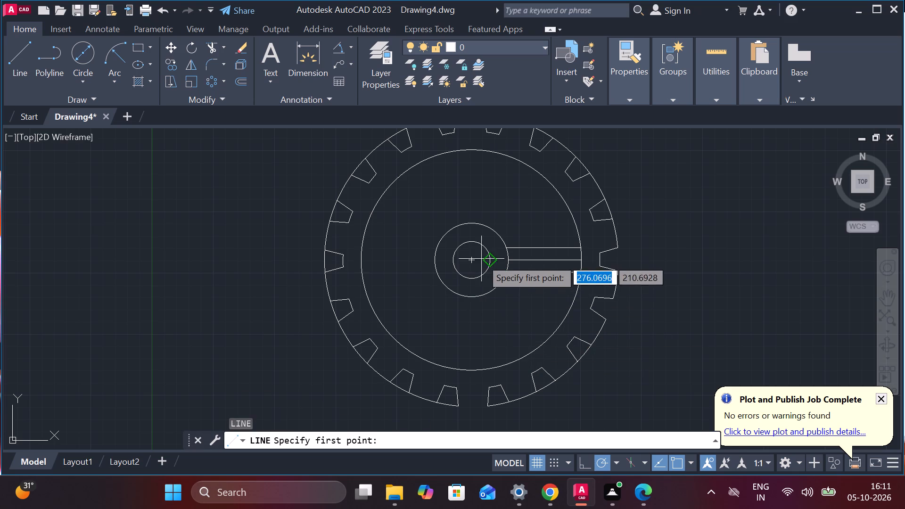
pyautogui.click(470, 261)
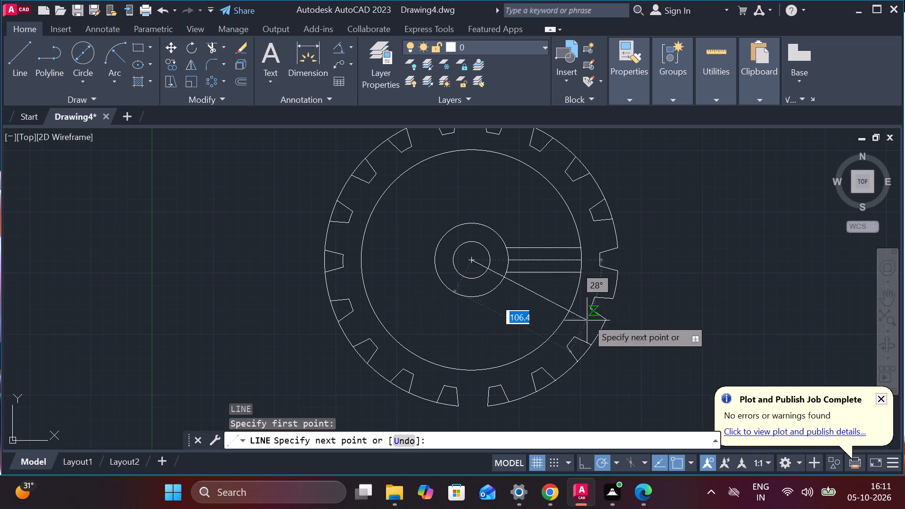
pyautogui.scroll(1, 529, 330)
pyautogui.moveTo(527, 330); pyautogui.dragTo(492, 315, button='middle')
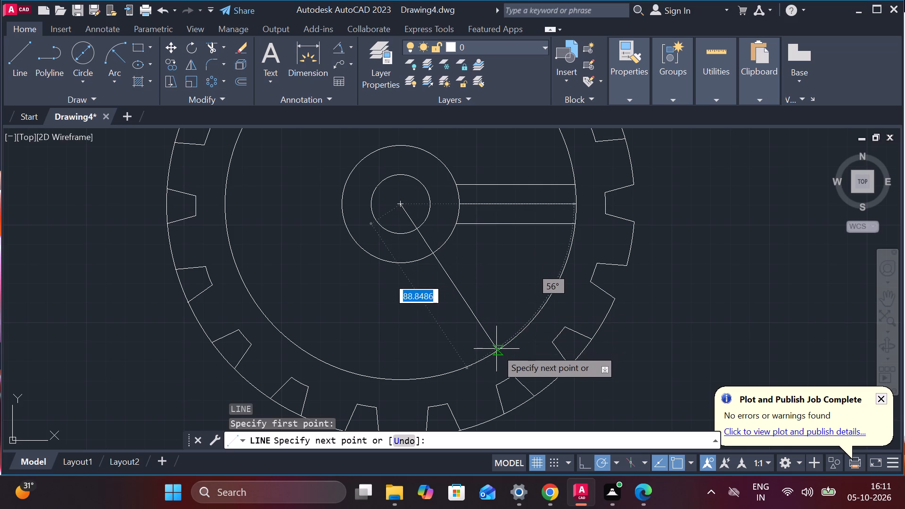
pyautogui.moveTo(572, 371); pyautogui.dragTo(521, 323, button='middle')
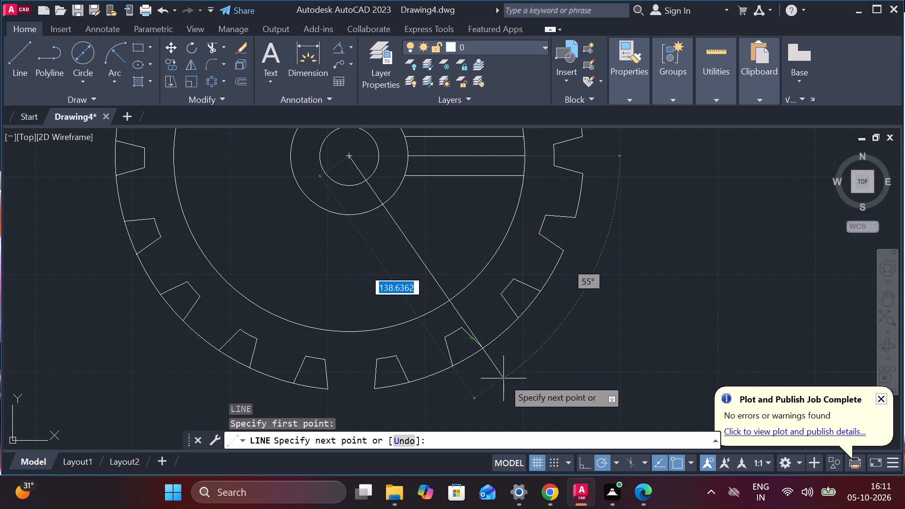
pyautogui.press('Tab')
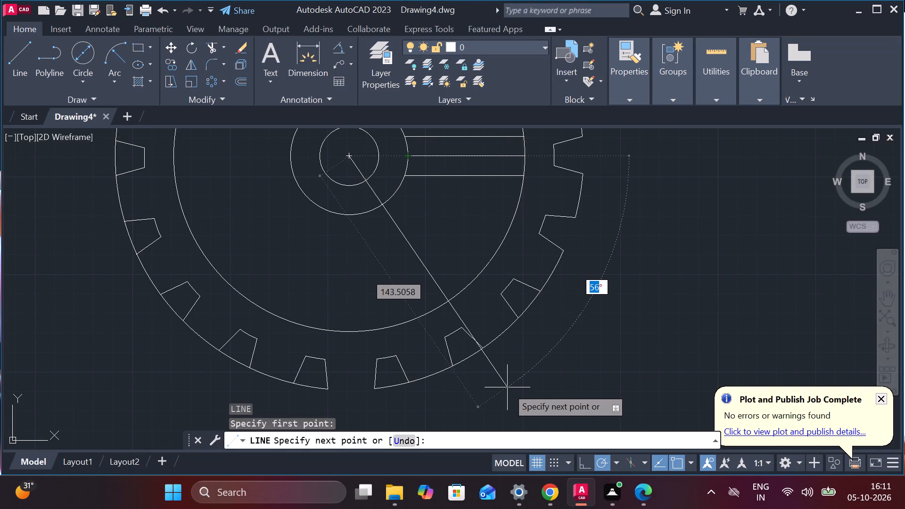
pyautogui.write('70')
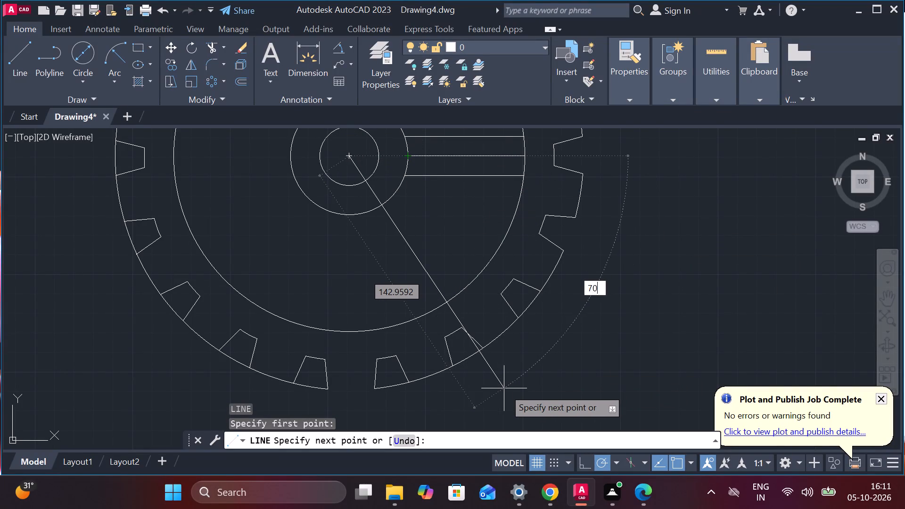
pyautogui.press('Return')
pyautogui.press('Escape')
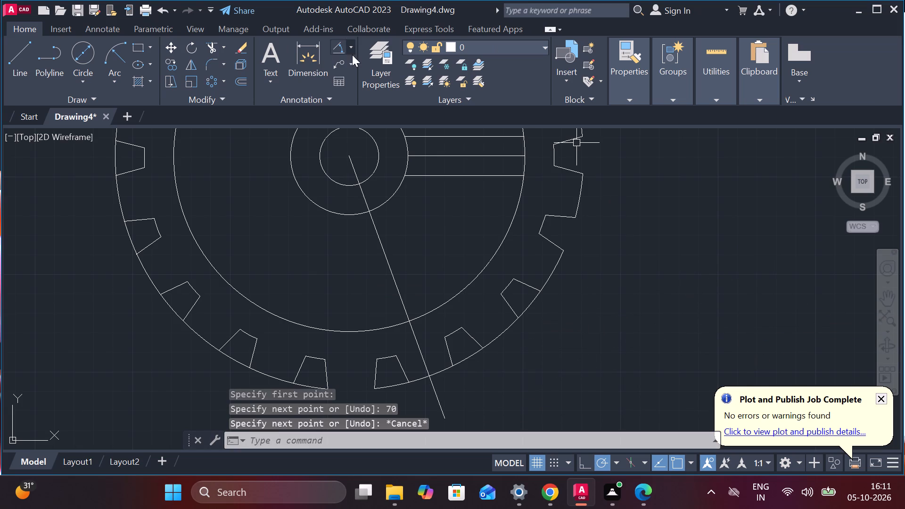
# Check the angle between the spoke's lower edge and the new radial line with an angular dimension, without placing it.
pyautogui.click(340, 50)
pyautogui.click(461, 173)
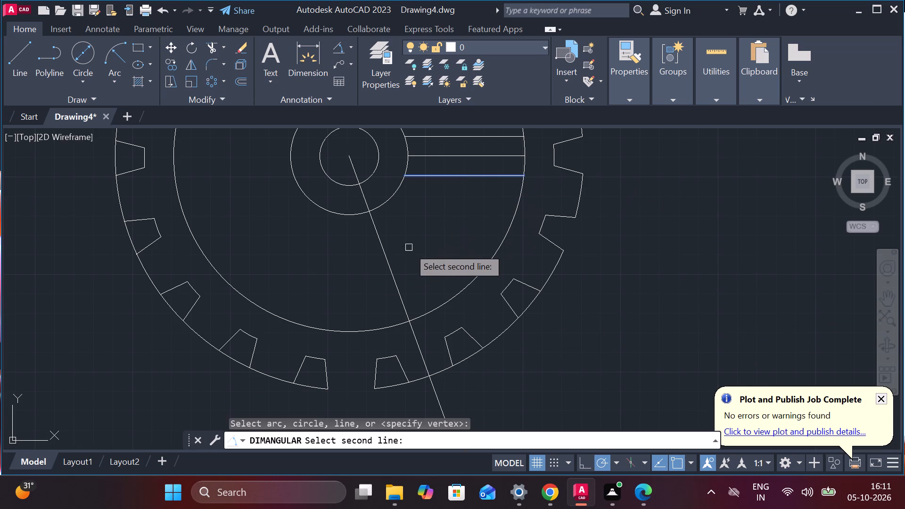
pyautogui.click(388, 260)
pyautogui.scroll(2, 415, 258)
pyautogui.scroll(-2, 415, 258)
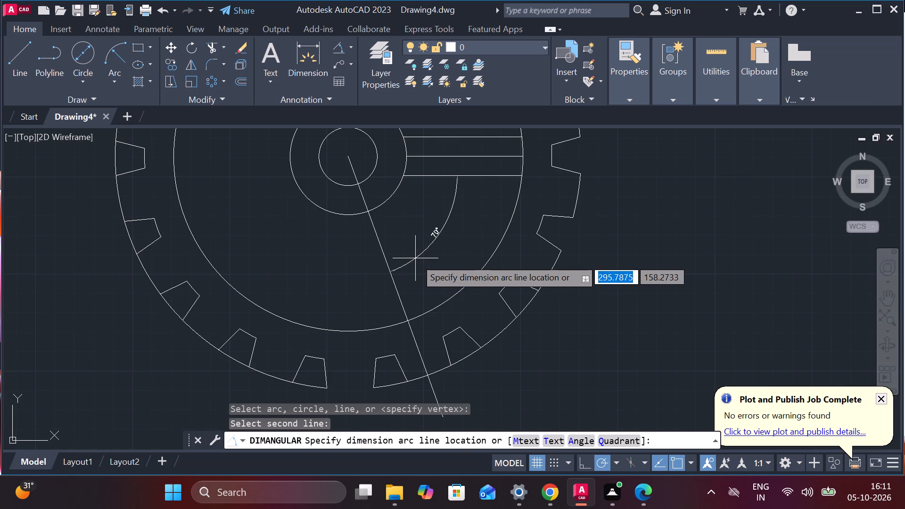
pyautogui.press('Escape')
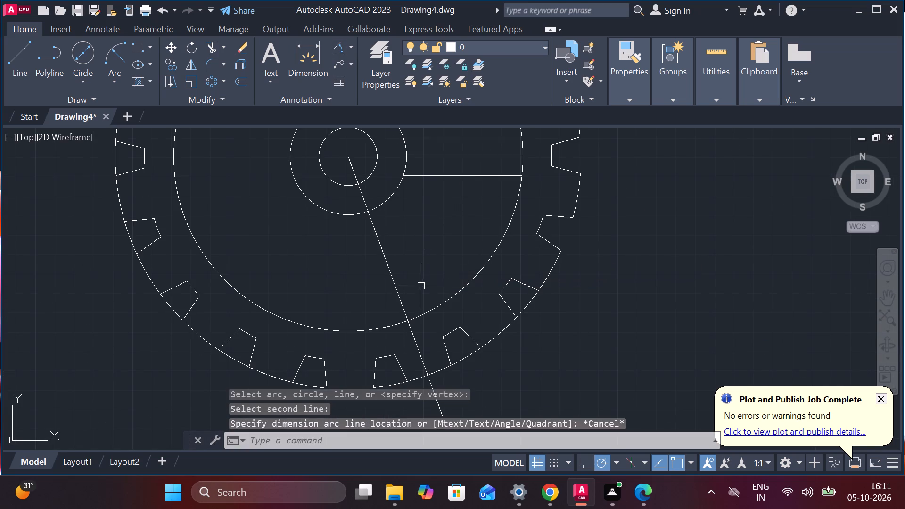
# Rotate the new radial line by -10° about the wheel's centre.
pyautogui.click(384, 257)
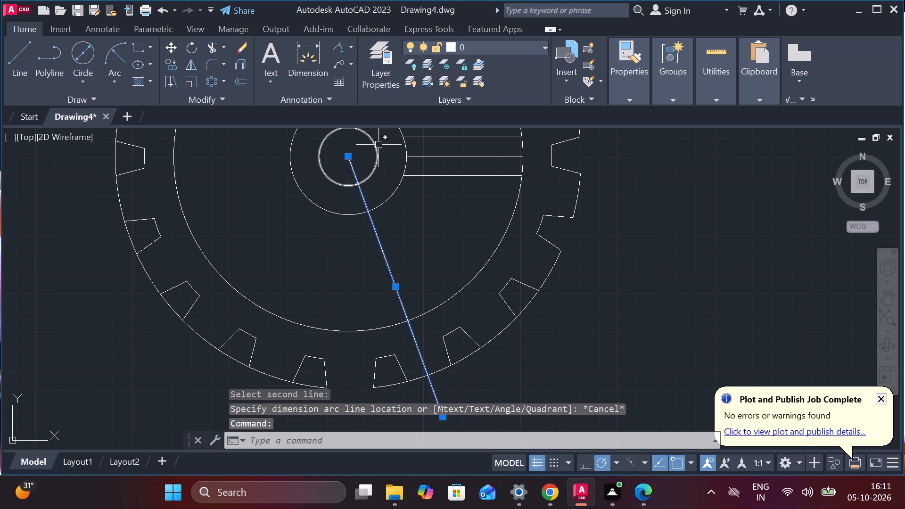
pyautogui.click(187, 49)
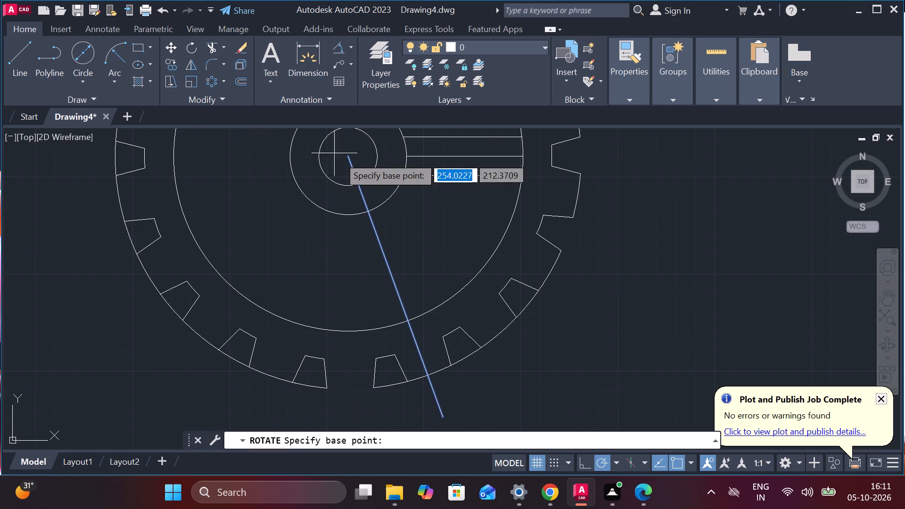
pyautogui.click(346, 154)
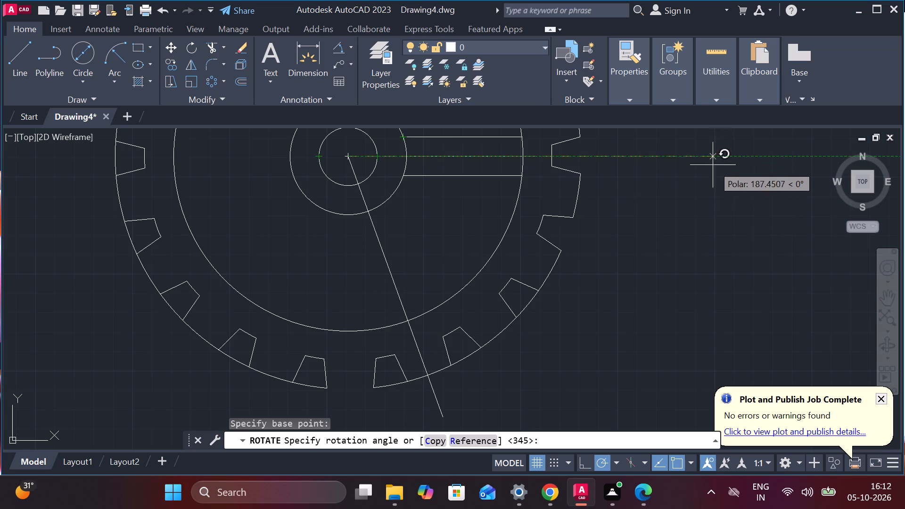
pyautogui.scroll(-2, 718, 150)
pyautogui.moveTo(718, 156); pyautogui.dragTo(497, 239, button='middle')
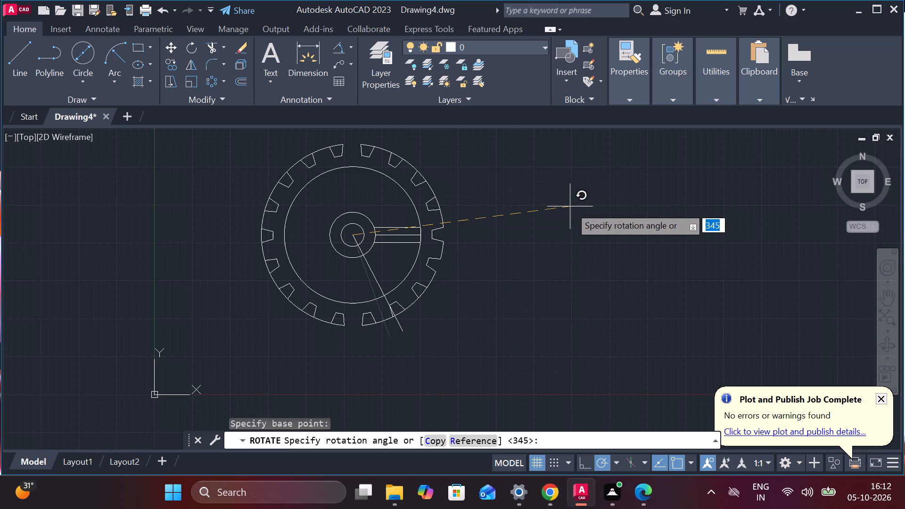
pyautogui.press('Tab')
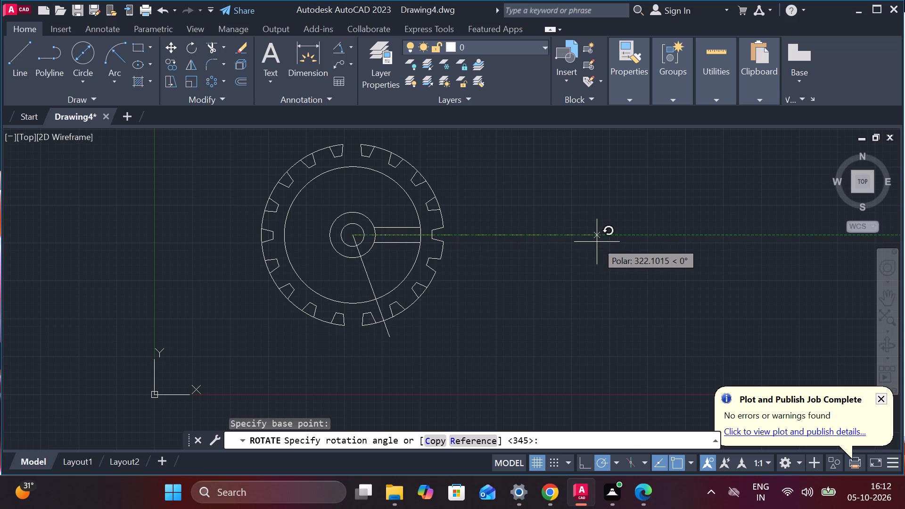
pyautogui.press('1')
pyautogui.press('0')
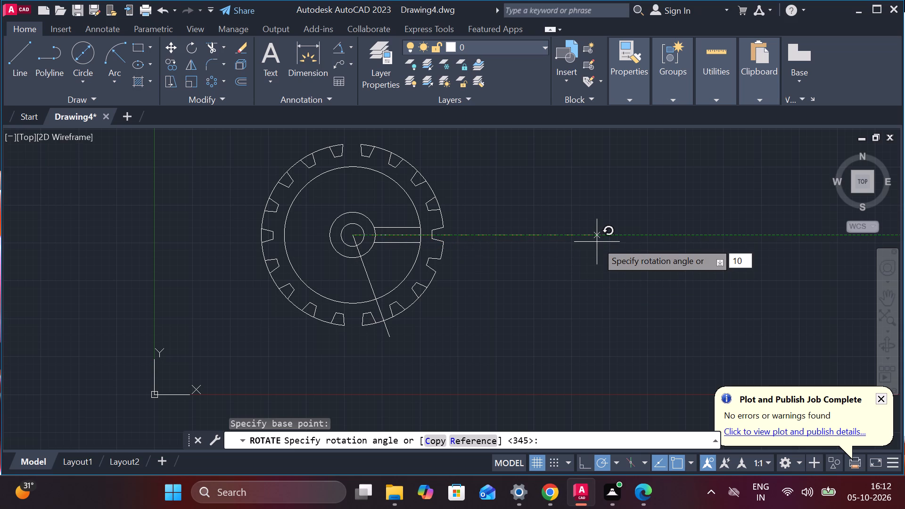
pyautogui.press('BackSpace')
pyautogui.press('BackSpace')
pyautogui.press('-')
pyautogui.write('10')
pyautogui.press('Return')
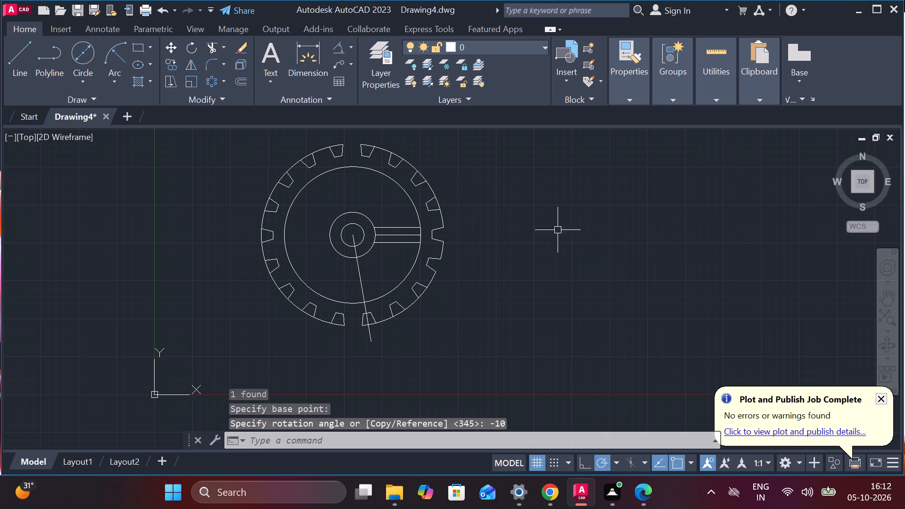
# Check the angle between the rotated radial line and the spoke's lower edge with an angular dimension, without placing it.
pyautogui.click(343, 45)
pyautogui.click(360, 280)
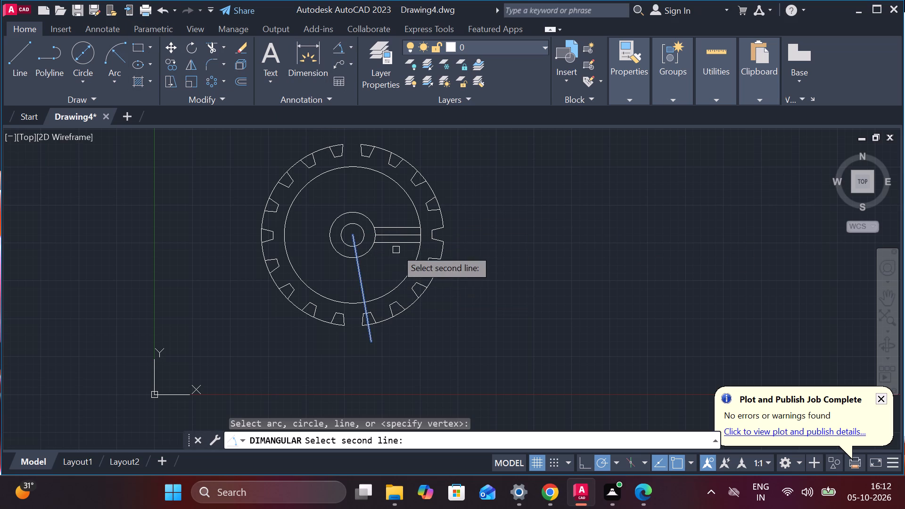
pyautogui.click(396, 245)
pyautogui.scroll(3, 386, 259)
pyautogui.scroll(-2, 386, 259)
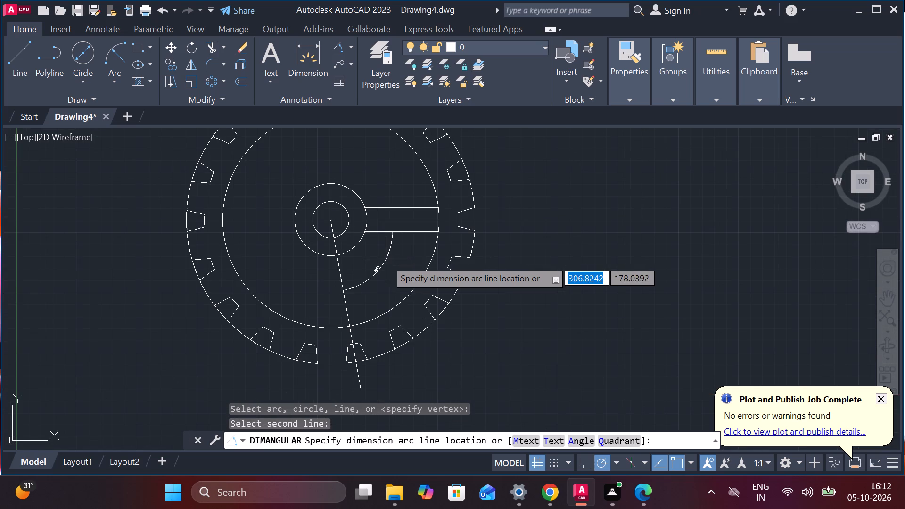
pyautogui.press('Escape')
# Rotate the radial line by 20° about the wheel's centre.
pyautogui.click(187, 50)
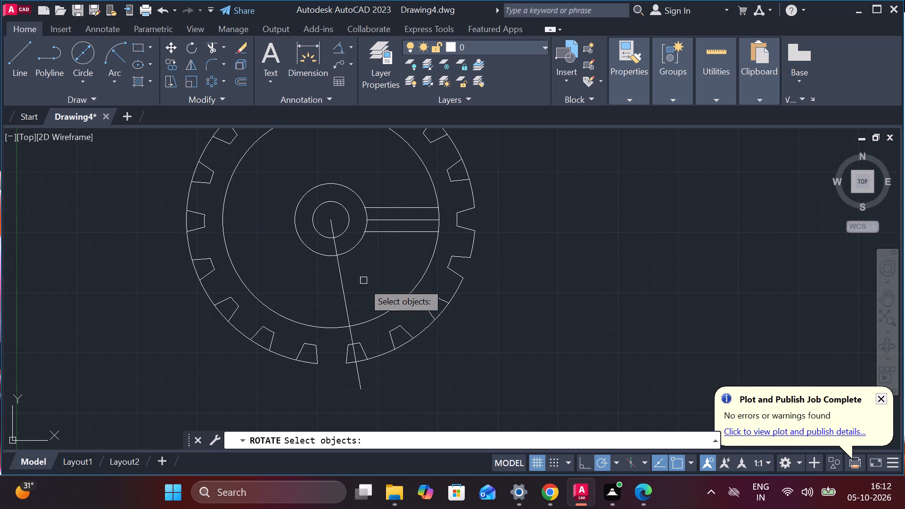
pyautogui.click(346, 290)
pyautogui.press('Return')
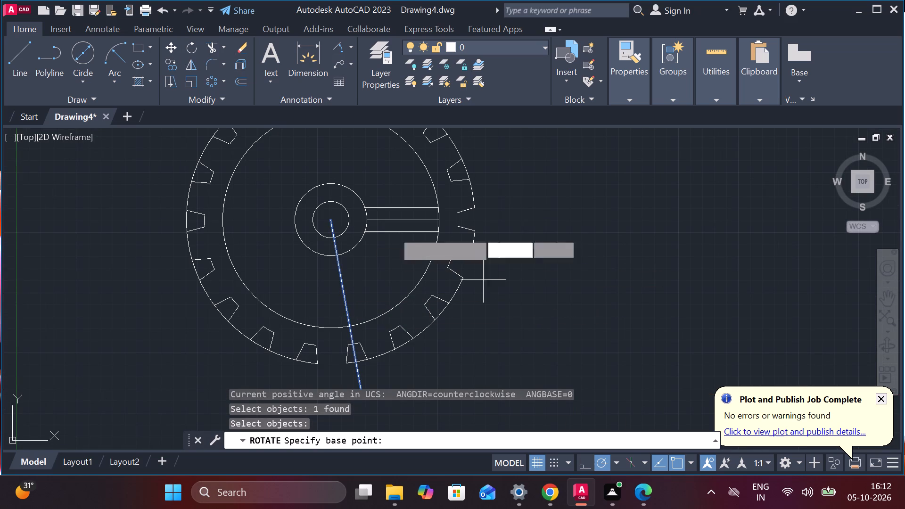
pyautogui.click(329, 221)
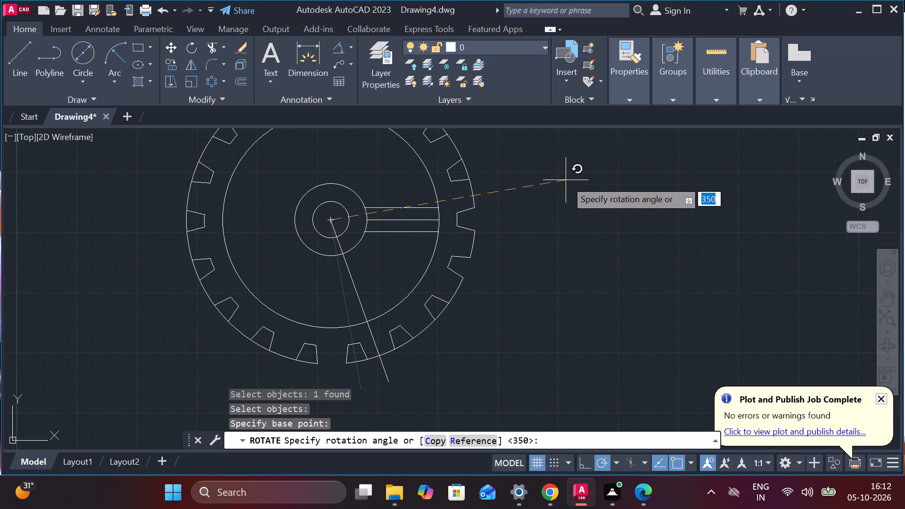
pyautogui.write('20')
pyautogui.press('Return')
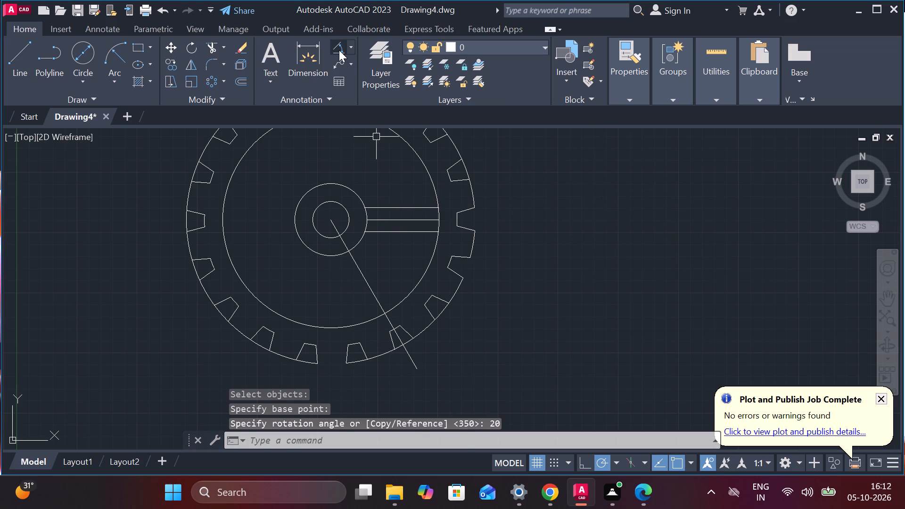
# Check the angle between the spoke's lower edge and the radial line again with an angular dimension, without placing it.
pyautogui.click(339, 50)
pyautogui.click(378, 233)
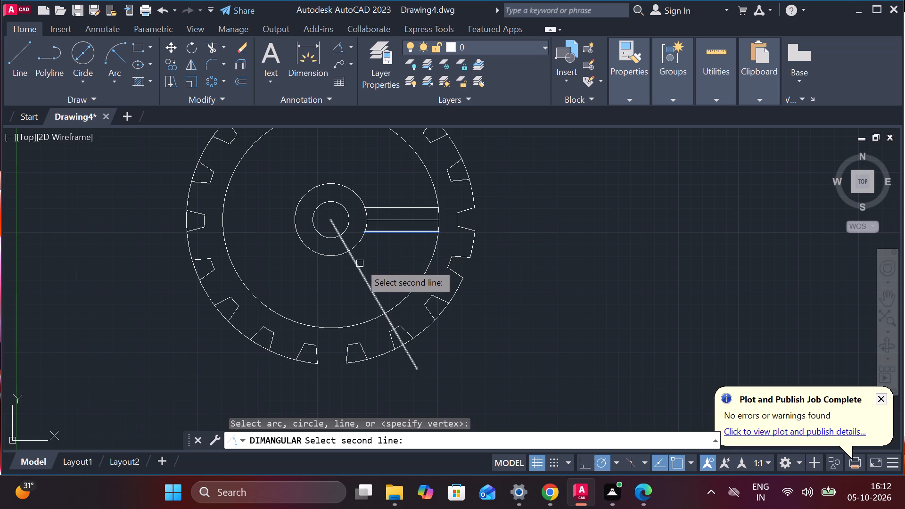
pyautogui.click(360, 263)
pyautogui.scroll(2, 368, 259)
pyautogui.scroll(-2, 369, 254)
pyautogui.press('Escape')
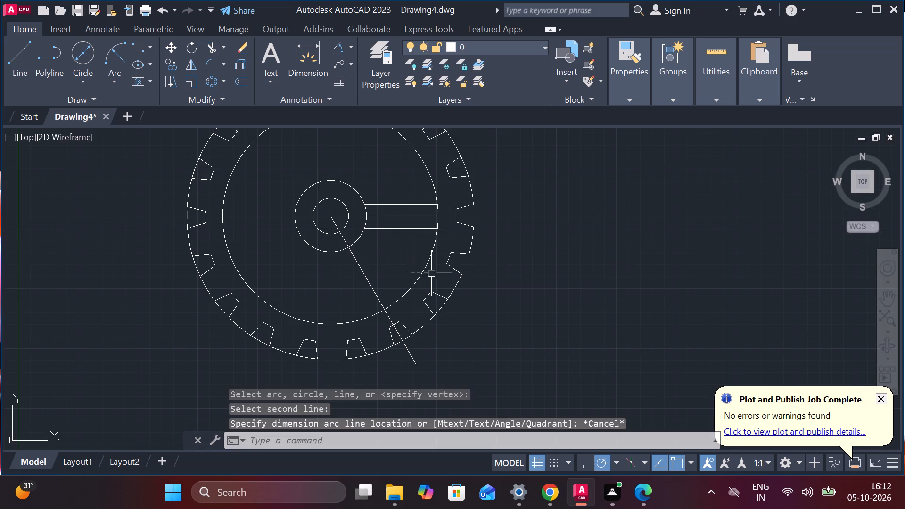
pyautogui.moveTo(455, 344); pyautogui.dragTo(403, 283, button='middle')
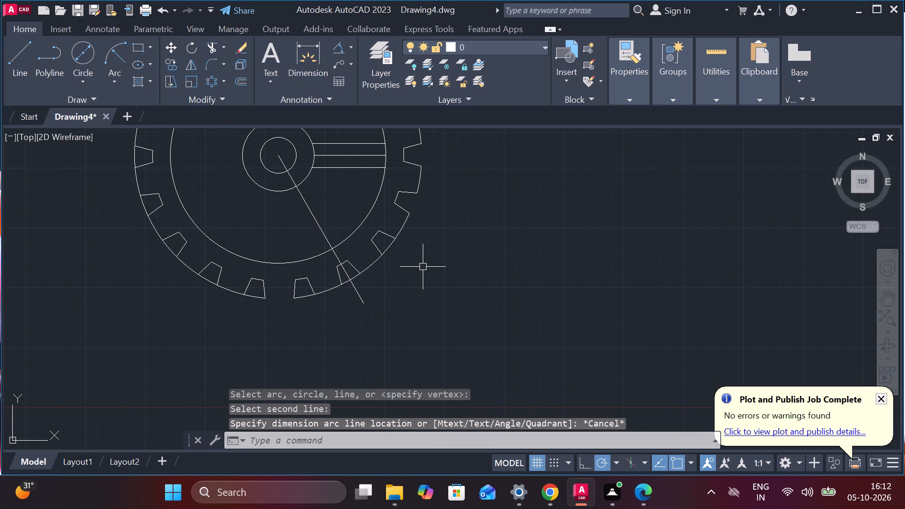
# Offset the angled radial line by 20 towards the lower-left side of the wheel.
pyautogui.scroll(-1, 423, 225)
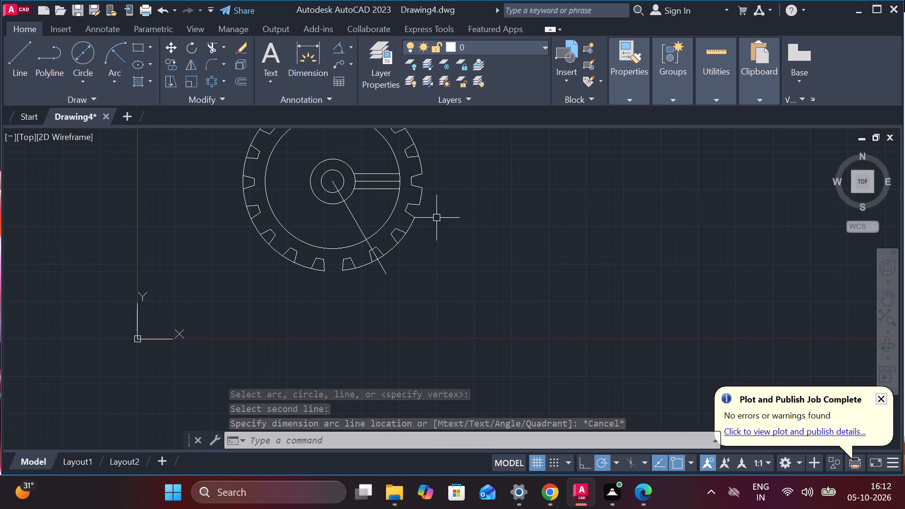
pyautogui.moveTo(439, 215); pyautogui.dragTo(462, 262, button='middle')
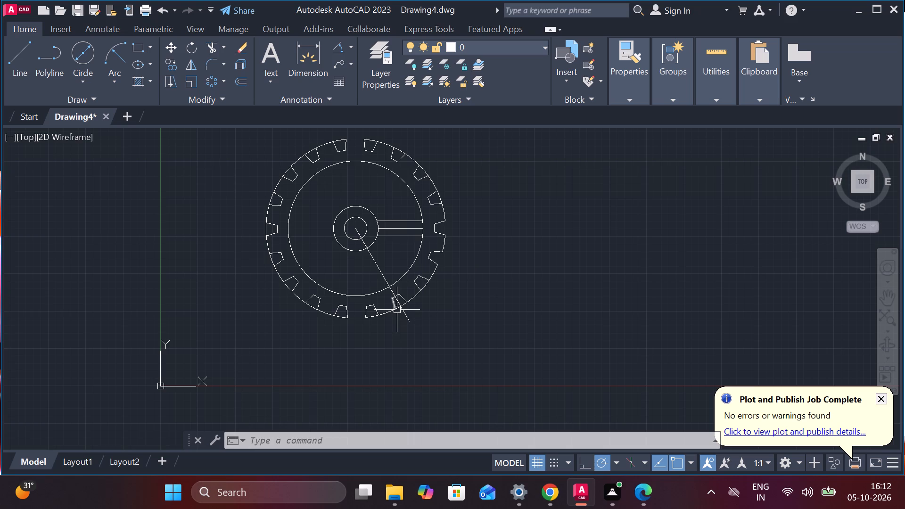
pyautogui.scroll(1, 397, 310)
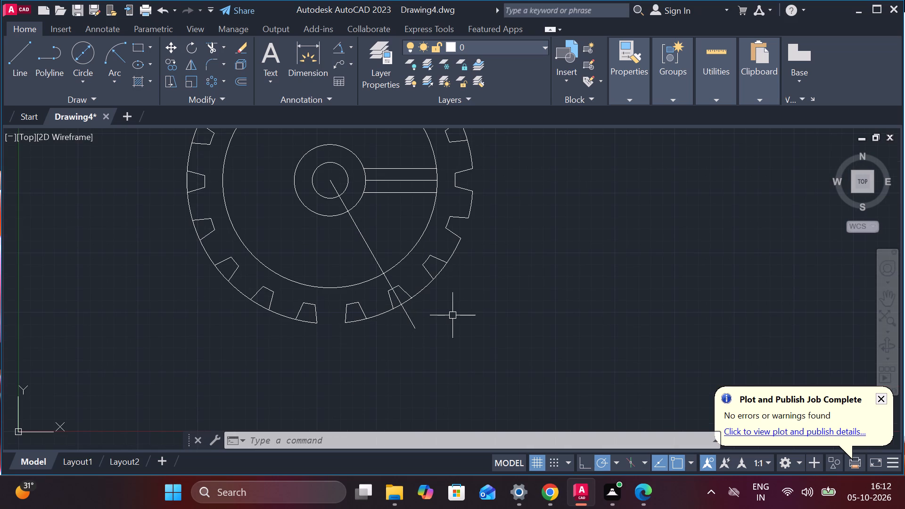
pyautogui.press('Escape')
pyautogui.click(367, 250)
pyautogui.press('o')
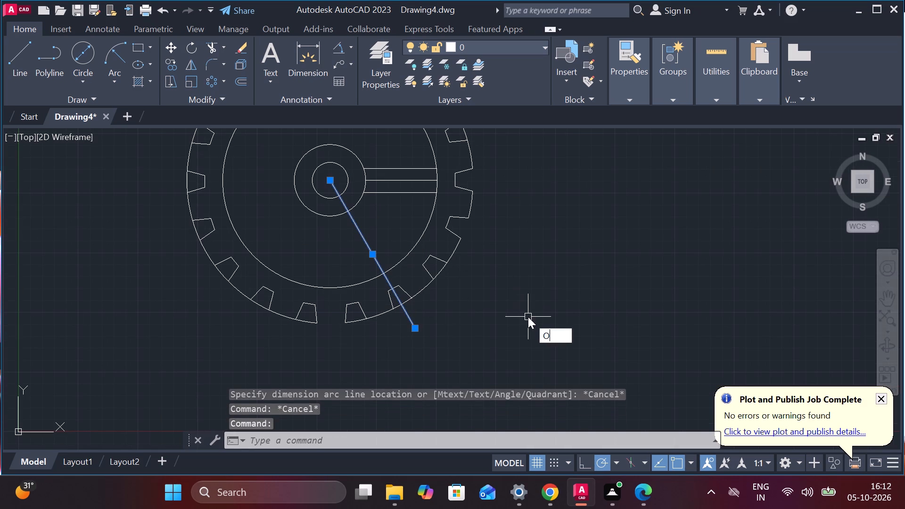
pyautogui.press('Return')
pyautogui.press('Return')
pyautogui.write('20')
pyautogui.press('Return')
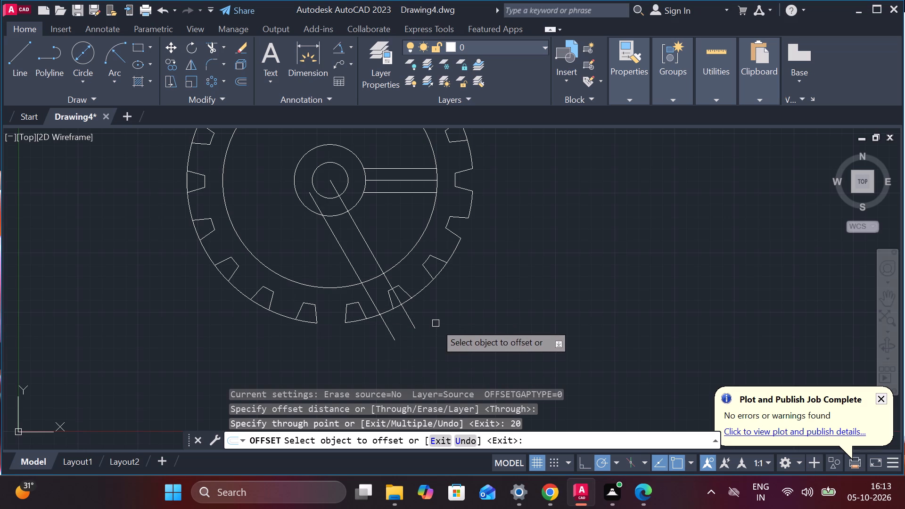
pyautogui.press('Escape')
# Trim the rim arc between the bottom notch and the offset angled line.
pyautogui.write('TR')
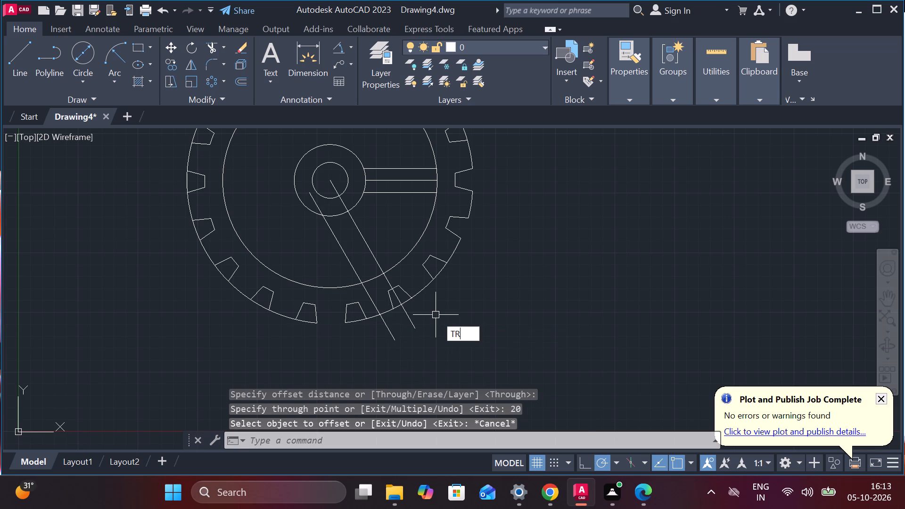
pyautogui.press('Return')
pyautogui.click(372, 319)
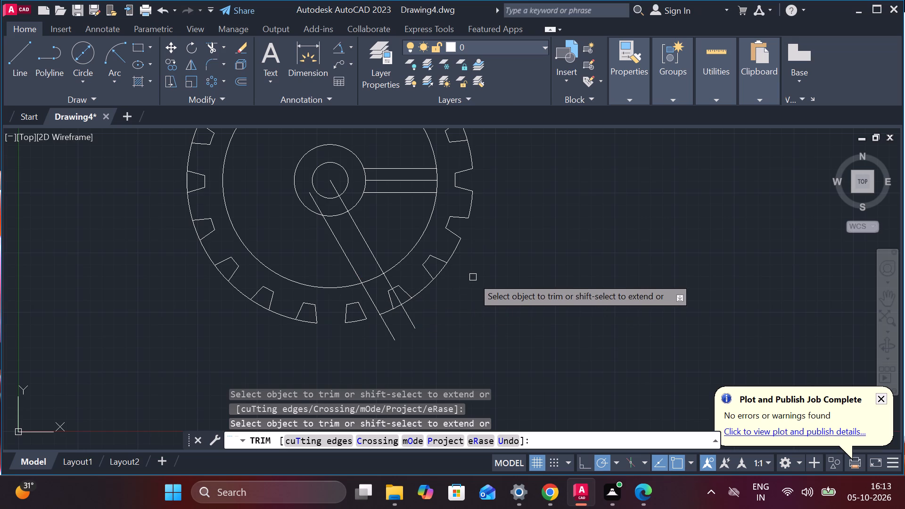
pyautogui.scroll(-1, 473, 277)
pyautogui.moveTo(481, 252); pyautogui.dragTo(479, 287, button='middle')
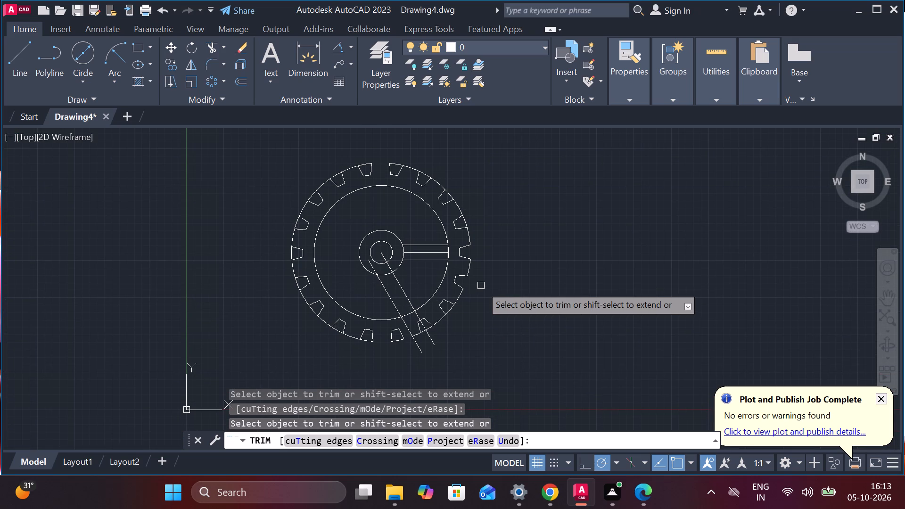
pyautogui.press('Escape')
# Mirror both angled lines about the horizontal axis through the wheel's centre, keeping the source lines.
pyautogui.click(406, 290)
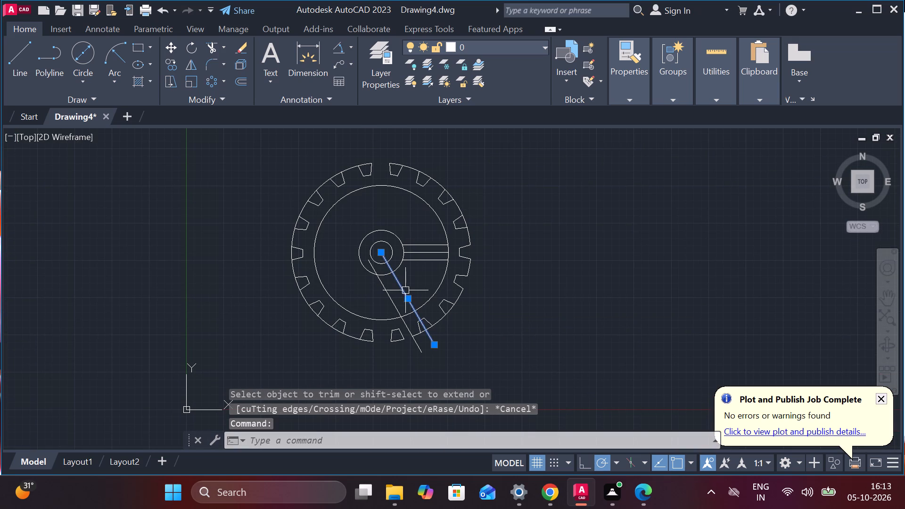
pyautogui.click(387, 296)
pyautogui.write('MI')
pyautogui.press('Return')
pyautogui.click(381, 248)
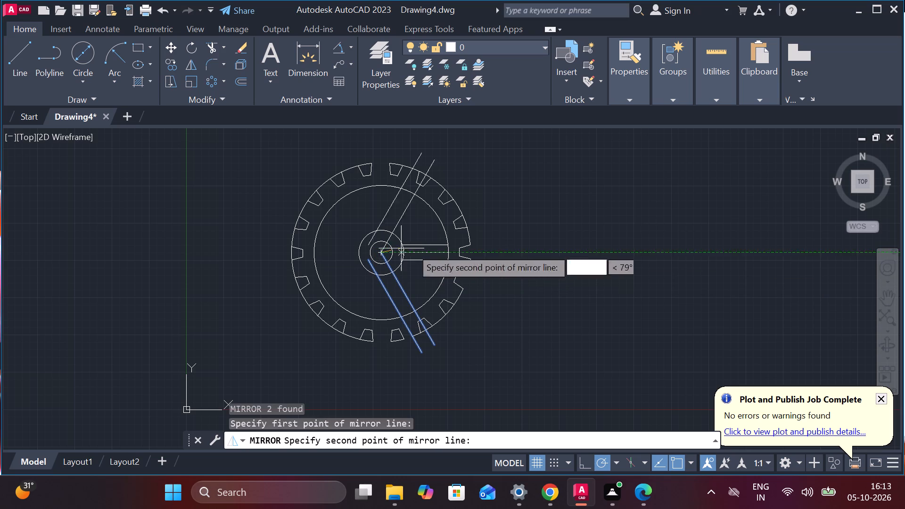
pyautogui.click(530, 263)
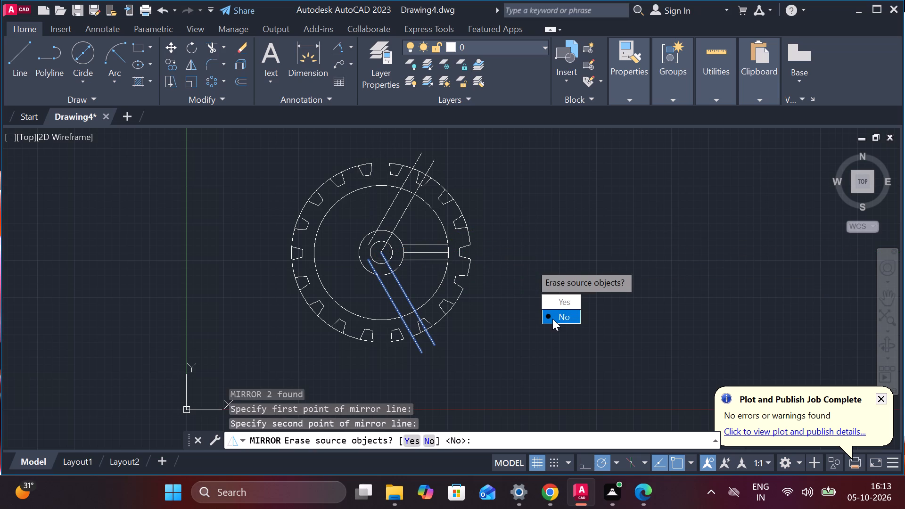
pyautogui.moveTo(552, 319); pyautogui.dragTo(530, 263)
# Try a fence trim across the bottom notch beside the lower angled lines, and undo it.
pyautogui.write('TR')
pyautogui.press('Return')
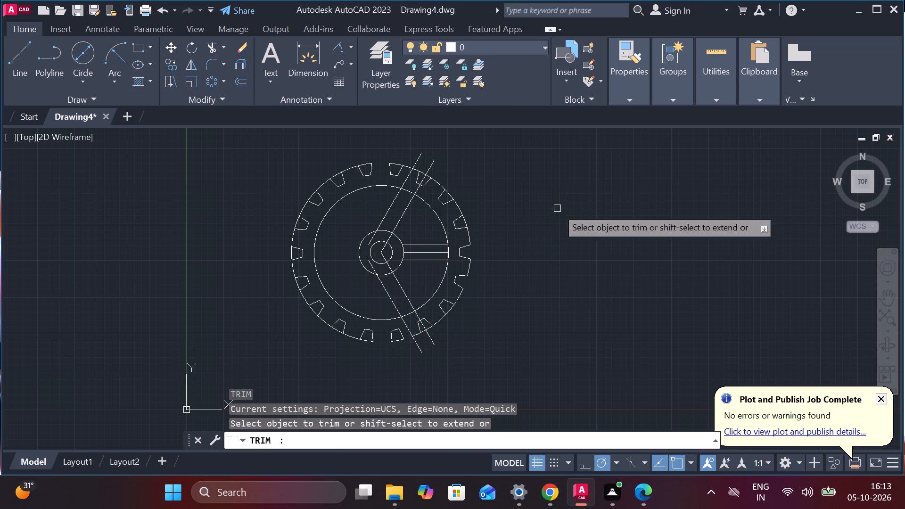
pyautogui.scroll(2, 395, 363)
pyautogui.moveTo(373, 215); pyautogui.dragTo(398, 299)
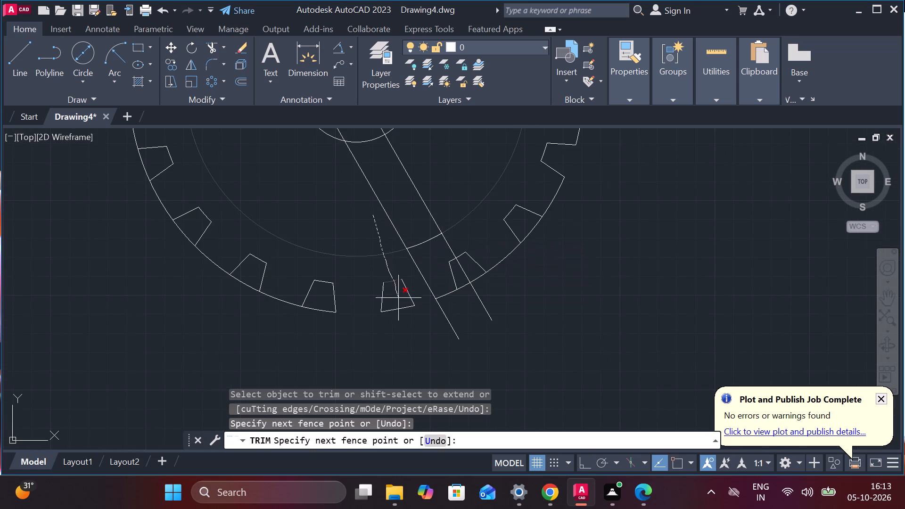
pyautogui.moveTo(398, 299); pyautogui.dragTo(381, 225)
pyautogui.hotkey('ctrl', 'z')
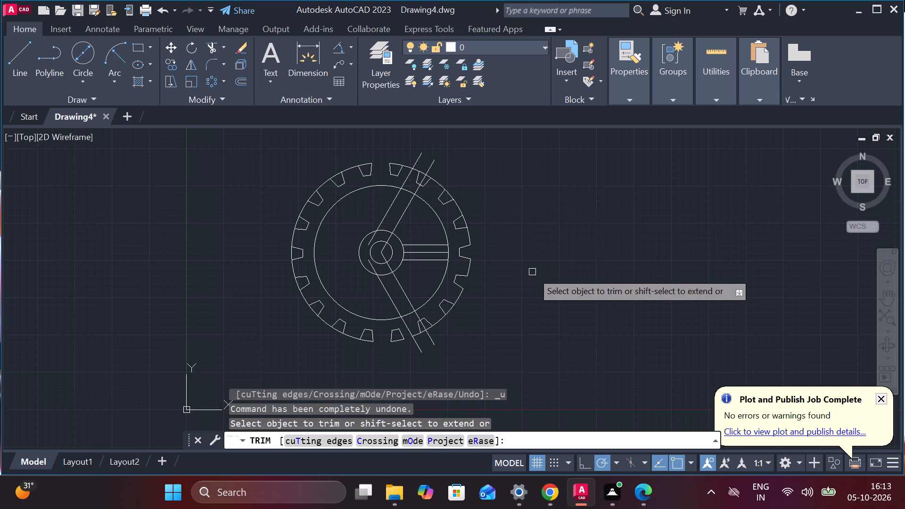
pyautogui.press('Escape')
# Trim the rim arc beside the upper angled line, and fence-trim the notches along the upper-left rim to the wheel's west side.
pyautogui.write('TR')
pyautogui.press('Return')
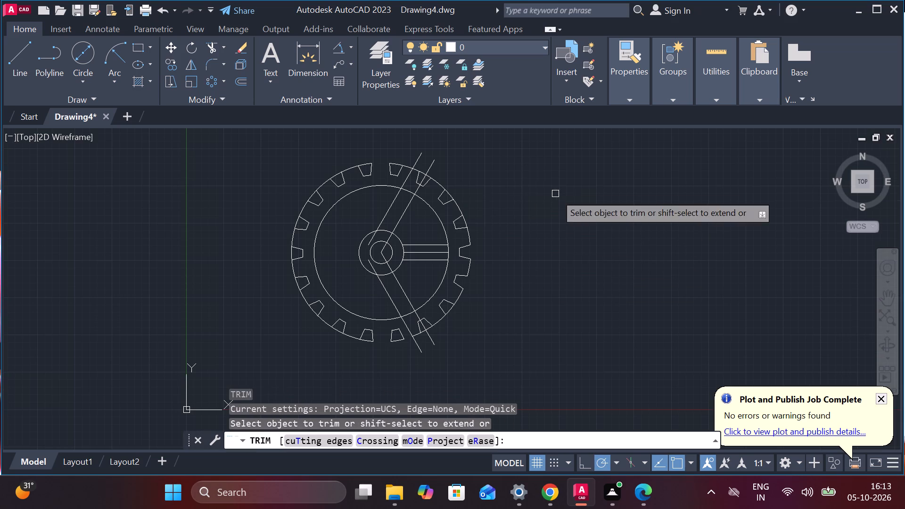
pyautogui.scroll(3, 434, 180)
pyautogui.scroll(-2, 335, 152)
pyautogui.moveTo(428, 153); pyautogui.dragTo(445, 165, button='middle')
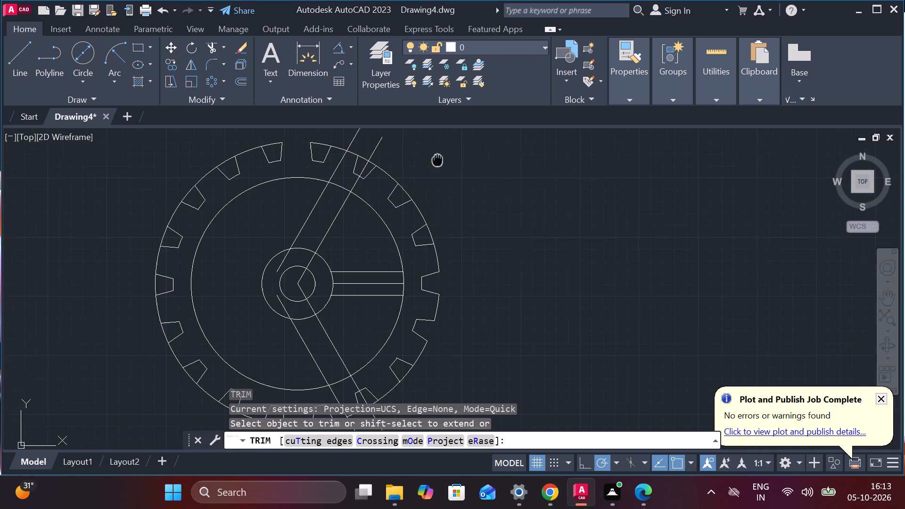
pyautogui.moveTo(445, 165); pyautogui.dragTo(515, 206, button='middle')
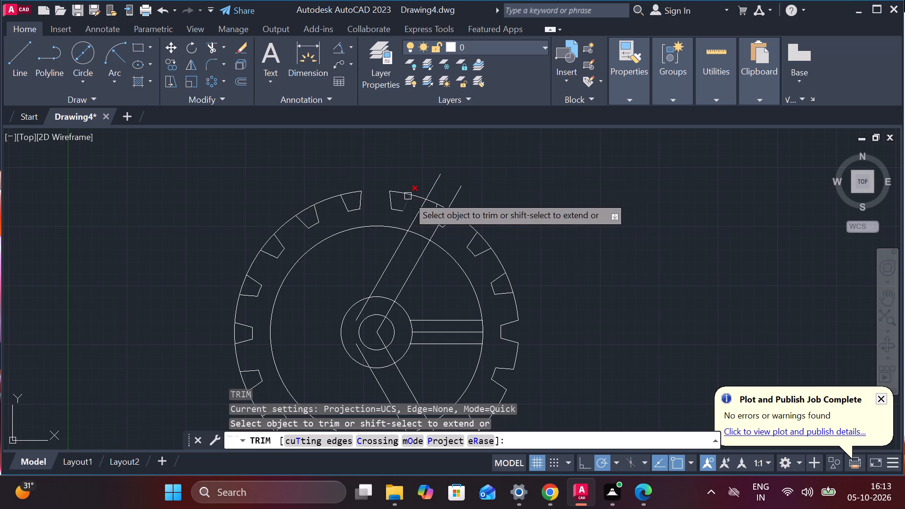
pyautogui.click(414, 196)
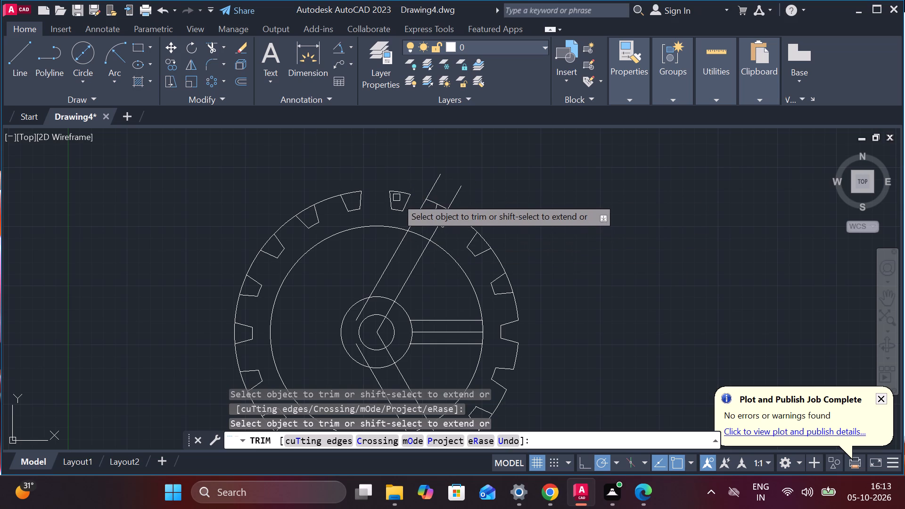
pyautogui.moveTo(412, 202); pyautogui.dragTo(234, 314)
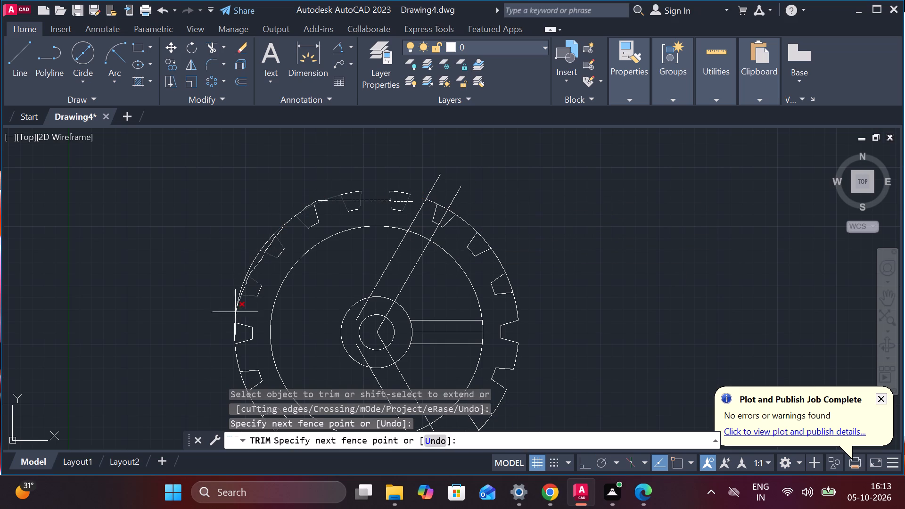
pyautogui.moveTo(234, 314); pyautogui.dragTo(231, 331)
# Trim the bottom notch's outer arc and slanted side, and fence-trim the neighbouring notch at the bottom of the rim.
pyautogui.scroll(-2, 211, 307)
pyautogui.moveTo(210, 303); pyautogui.dragTo(272, 178, button='middle')
pyautogui.scroll(3, 292, 274)
pyautogui.click(501, 181)
pyautogui.click(514, 168)
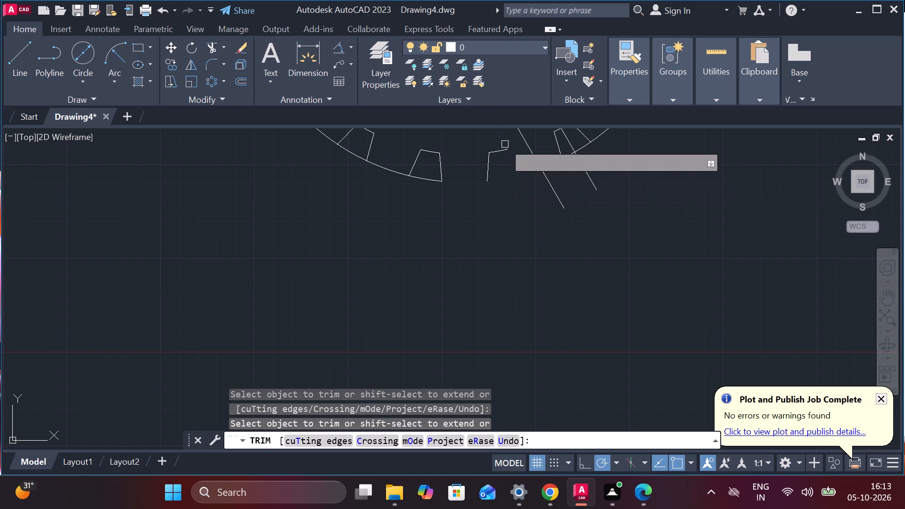
pyautogui.click(402, 136)
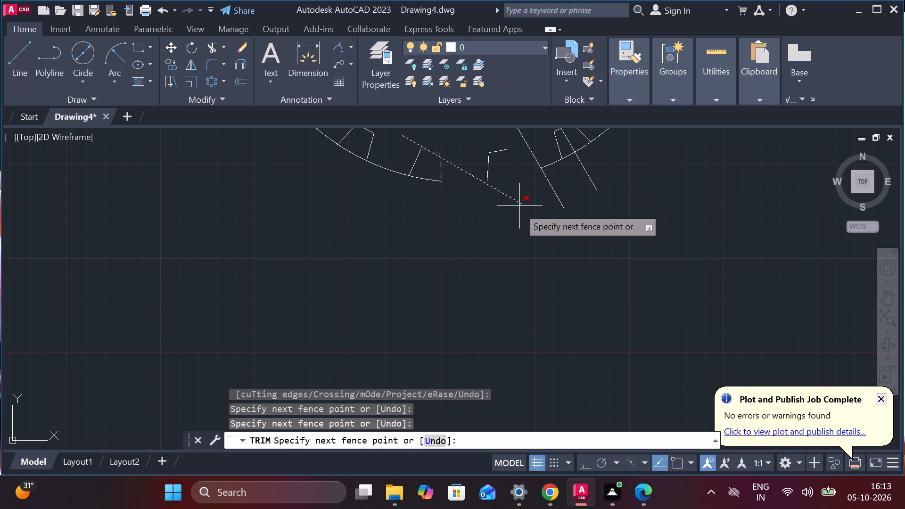
pyautogui.click(494, 229)
pyautogui.scroll(-2, 518, 198)
pyautogui.moveTo(474, 222); pyautogui.dragTo(512, 316, button='middle')
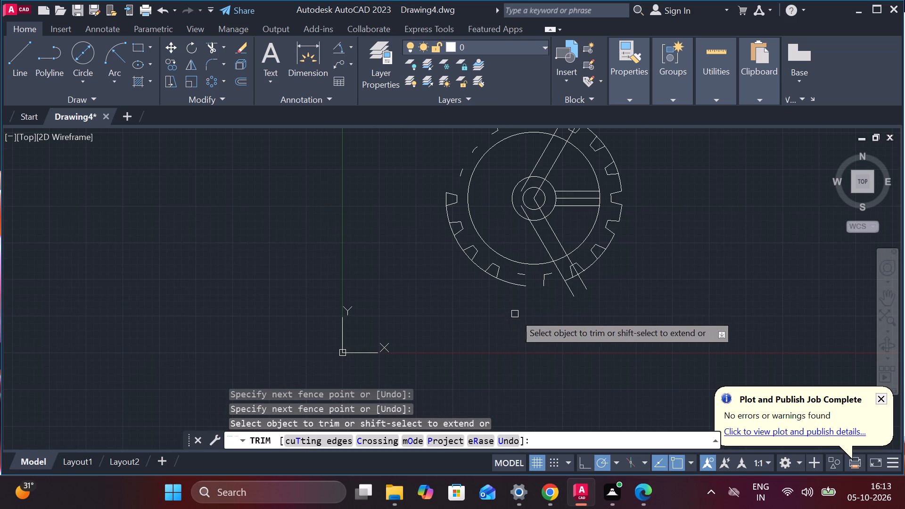
pyautogui.press('Escape')
# Erase the lower-left rim arc together with the leftover notch lines near its lower end.
pyautogui.click(543, 316)
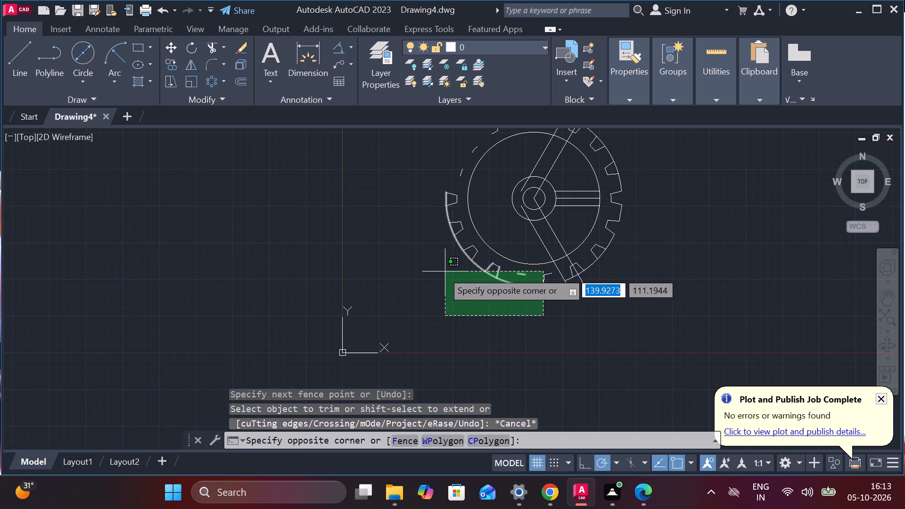
pyautogui.click(405, 270)
pyautogui.press('e')
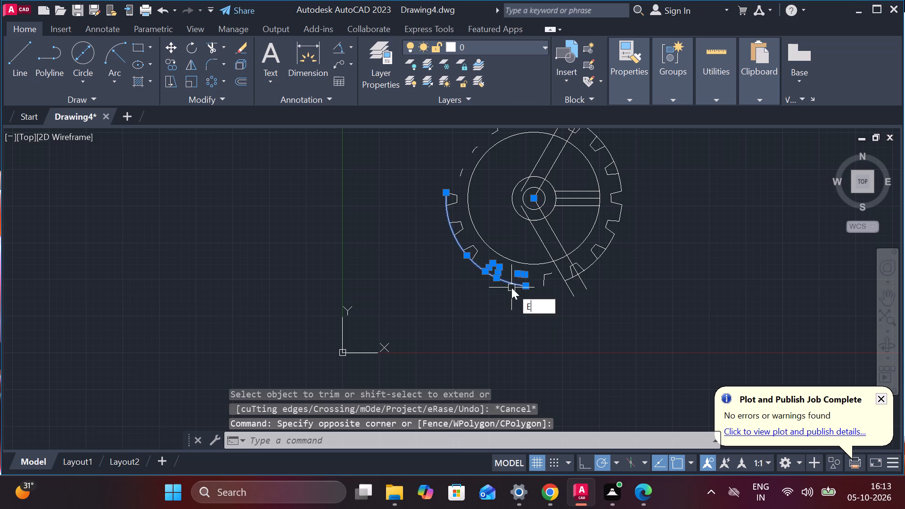
pyautogui.press('Return')
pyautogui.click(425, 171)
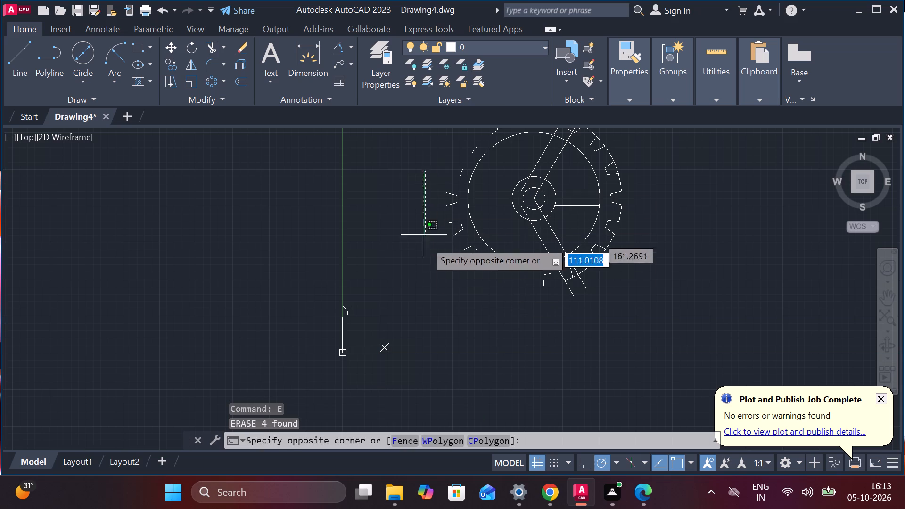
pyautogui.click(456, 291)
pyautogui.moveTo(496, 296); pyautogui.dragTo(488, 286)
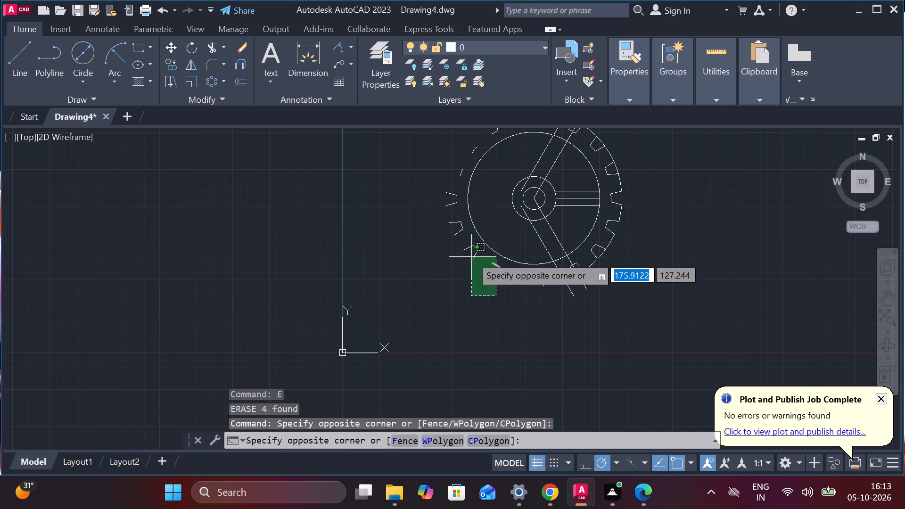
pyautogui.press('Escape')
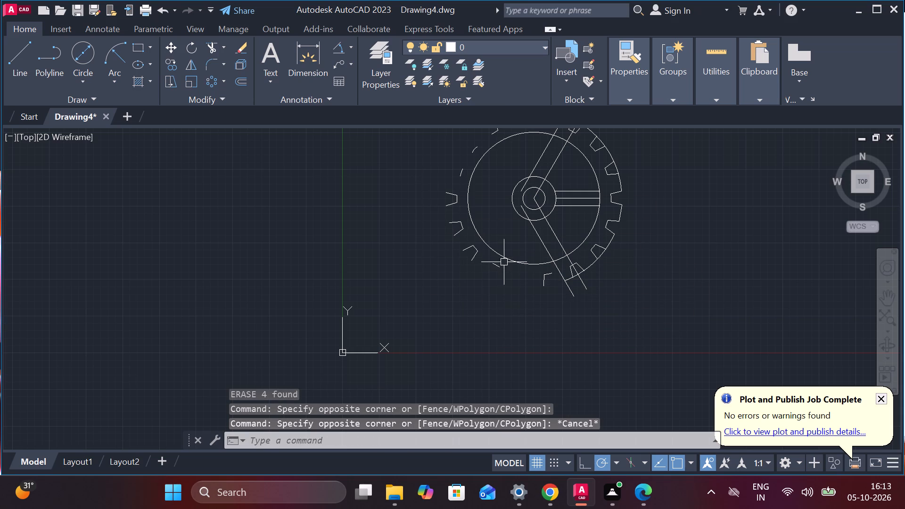
# Erase the seven leftover notch lines outside the wheel's left and lower-left side.
pyautogui.click(494, 269)
pyautogui.click(471, 258)
pyautogui.click(470, 250)
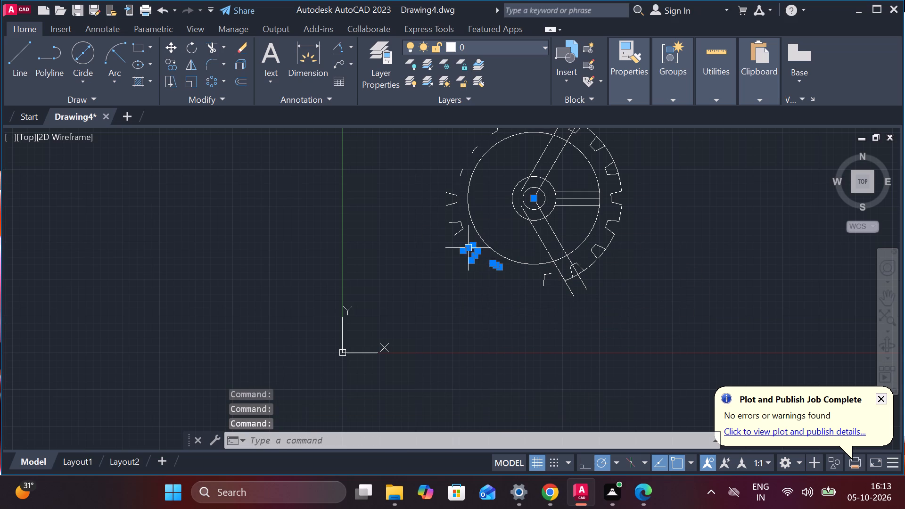
pyautogui.click(462, 229)
pyautogui.click(452, 222)
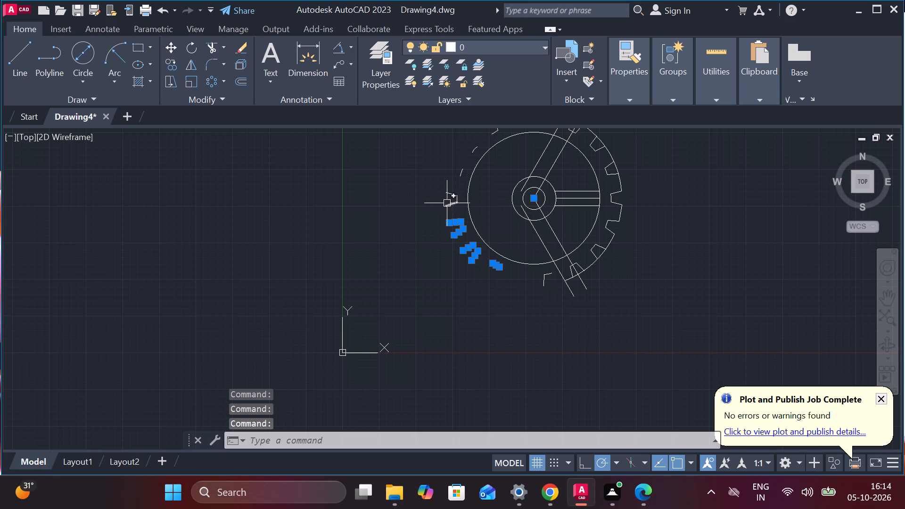
pyautogui.click(447, 203)
pyautogui.click(449, 191)
pyautogui.press('e')
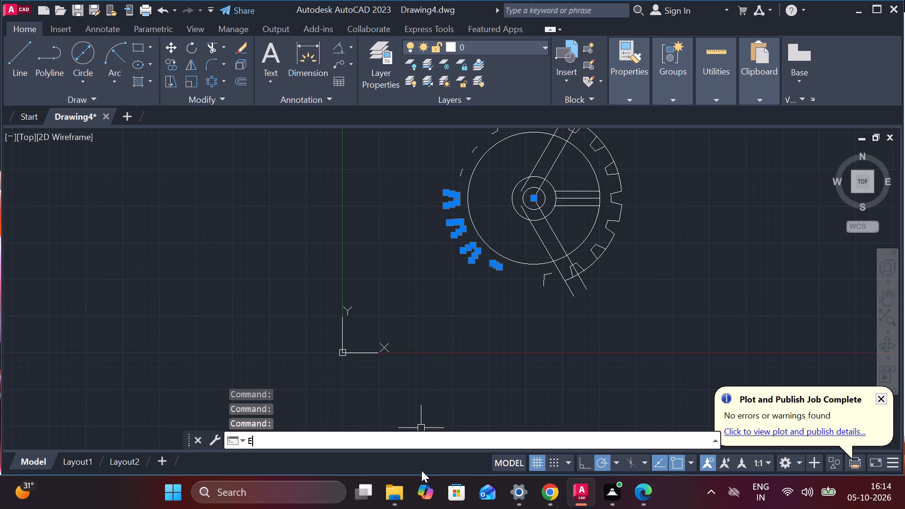
pyautogui.press('Return')
# Erase the five leftover notch lines and arcs outside the wheel's upper-left side, leaving the short arcs further around.
pyautogui.scroll(-1, 472, 238)
pyautogui.moveTo(462, 274); pyautogui.dragTo(518, 365, button='middle')
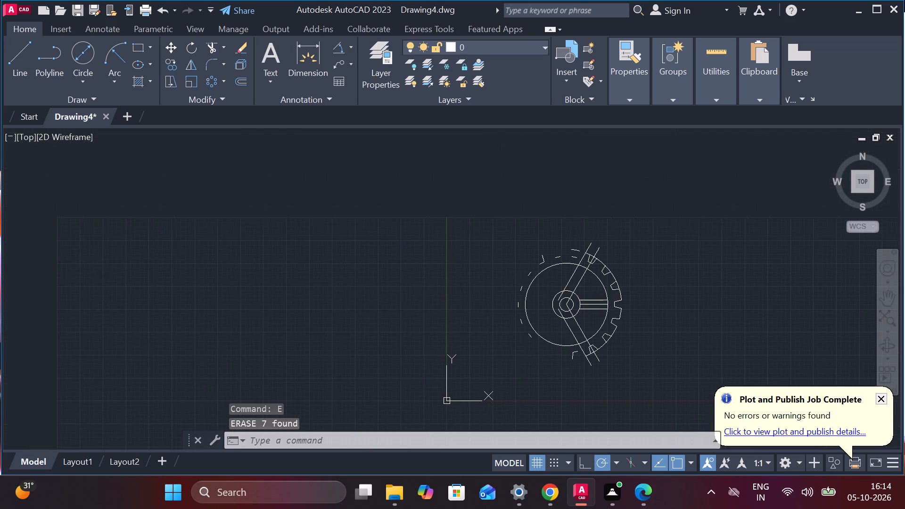
pyautogui.scroll(3, 527, 273)
pyautogui.moveTo(620, 203); pyautogui.dragTo(606, 216)
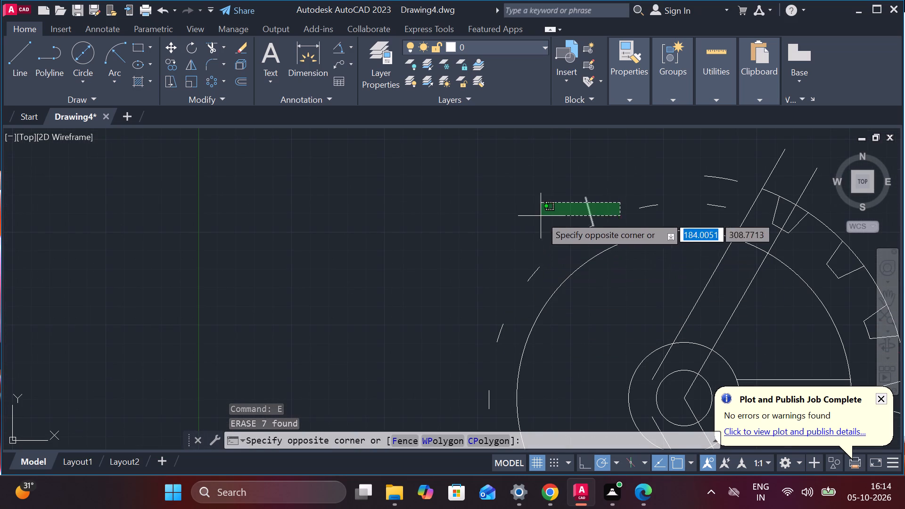
pyautogui.click(541, 211)
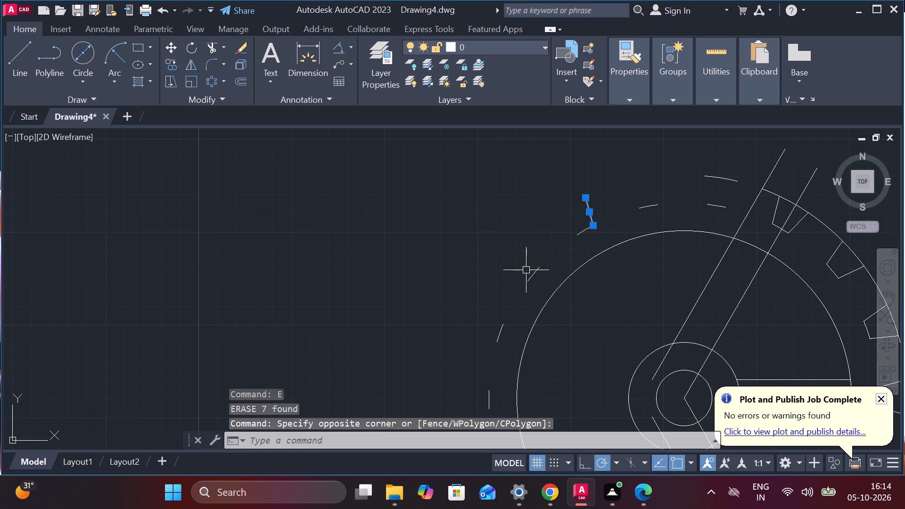
pyautogui.click(532, 275)
pyautogui.click(642, 205)
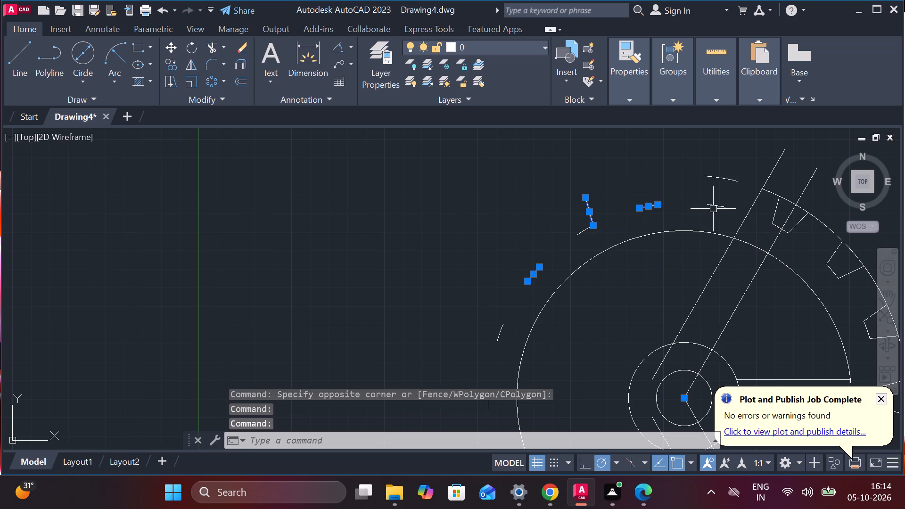
pyautogui.click(712, 208)
pyautogui.click(718, 181)
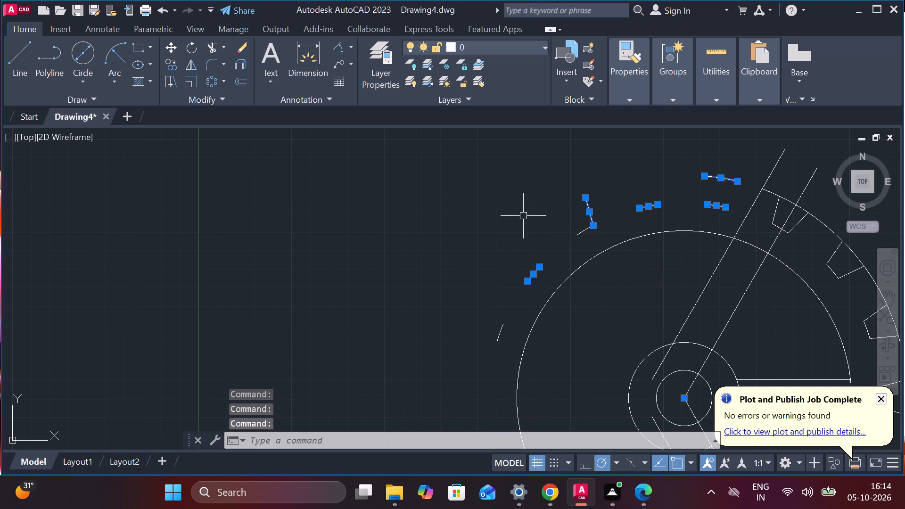
pyautogui.press('e')
pyautogui.press('Return')
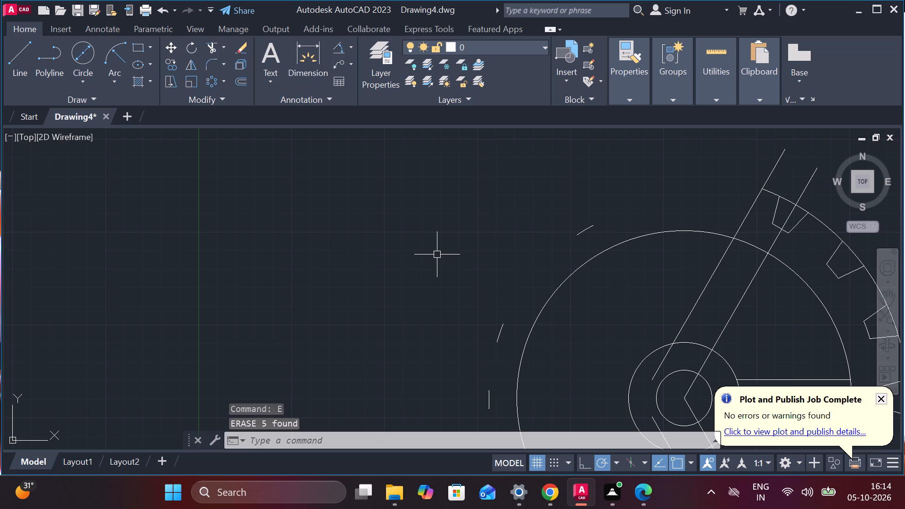
# Erase the seven remaining leftover pieces around the wheel's left side, including the corner-shaped pair beside the lower spoke.
pyautogui.scroll(-2, 437, 254)
pyautogui.moveTo(641, 293); pyautogui.dragTo(643, 234, button='middle')
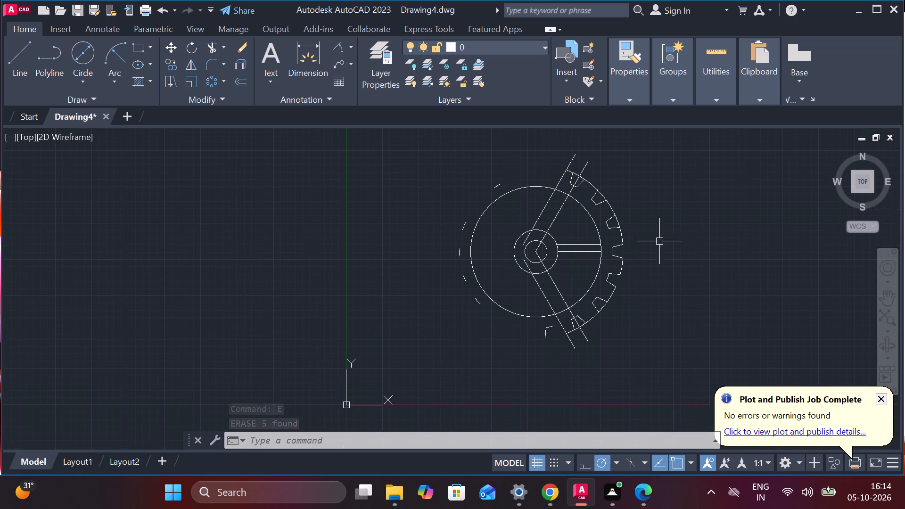
pyautogui.scroll(3, 430, 276)
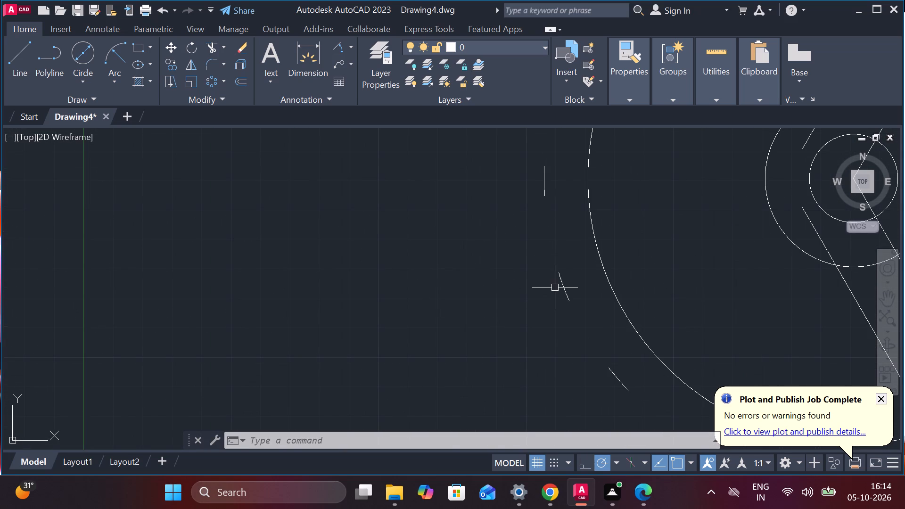
pyautogui.click(569, 284)
pyautogui.click(543, 290)
pyautogui.moveTo(630, 365); pyautogui.dragTo(613, 372)
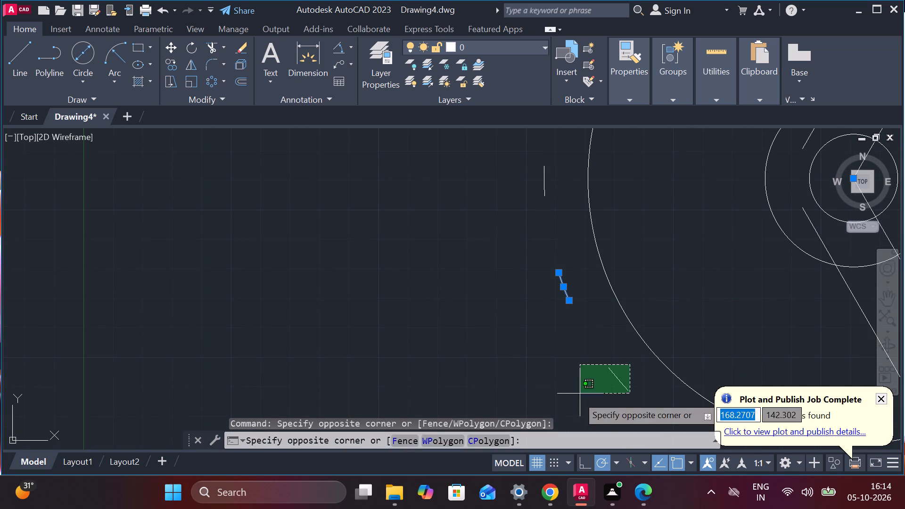
pyautogui.click(575, 401)
pyautogui.moveTo(560, 180); pyautogui.dragTo(548, 180)
pyautogui.click(510, 180)
pyautogui.scroll(-2, 510, 180)
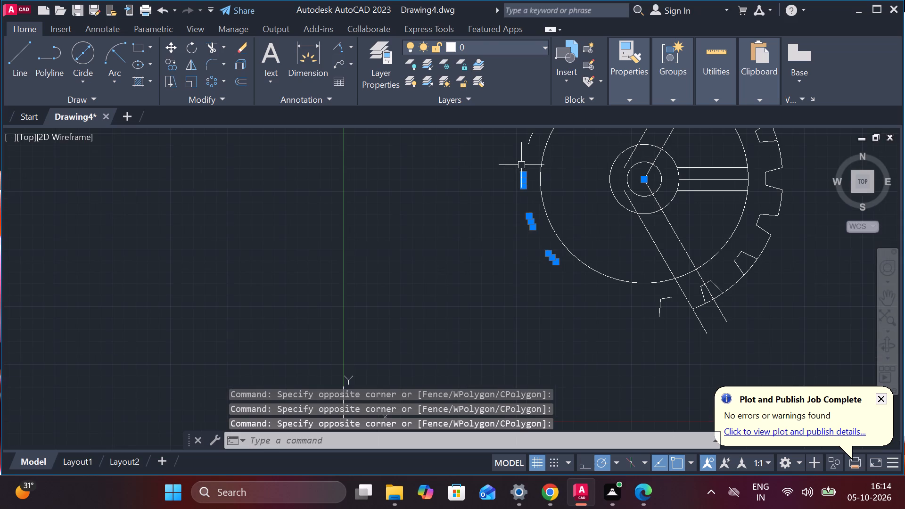
pyautogui.moveTo(529, 173); pyautogui.dragTo(518, 329, button='middle')
pyautogui.scroll(4, 504, 300)
pyautogui.moveTo(620, 261); pyautogui.dragTo(600, 266)
pyautogui.click(518, 281)
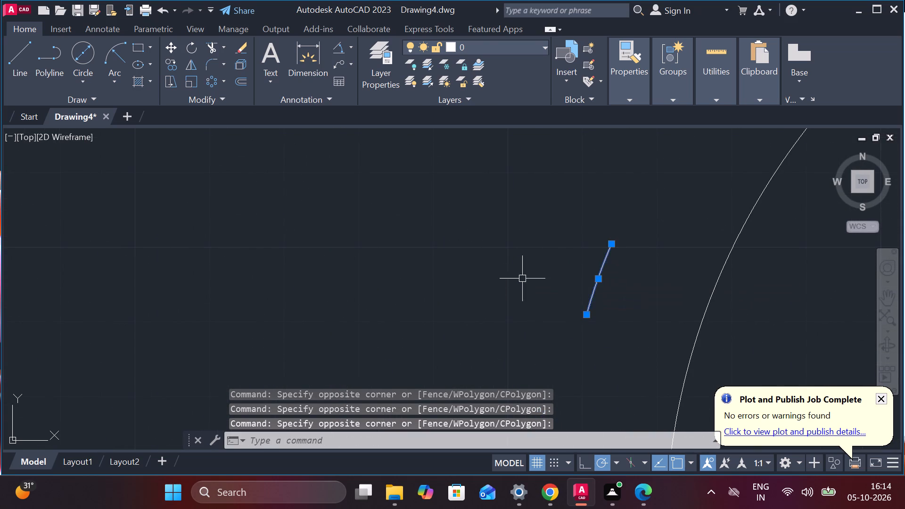
pyautogui.scroll(-3, 586, 224)
pyautogui.moveTo(687, 220); pyautogui.dragTo(545, 381, button='middle')
pyautogui.scroll(2, 527, 296)
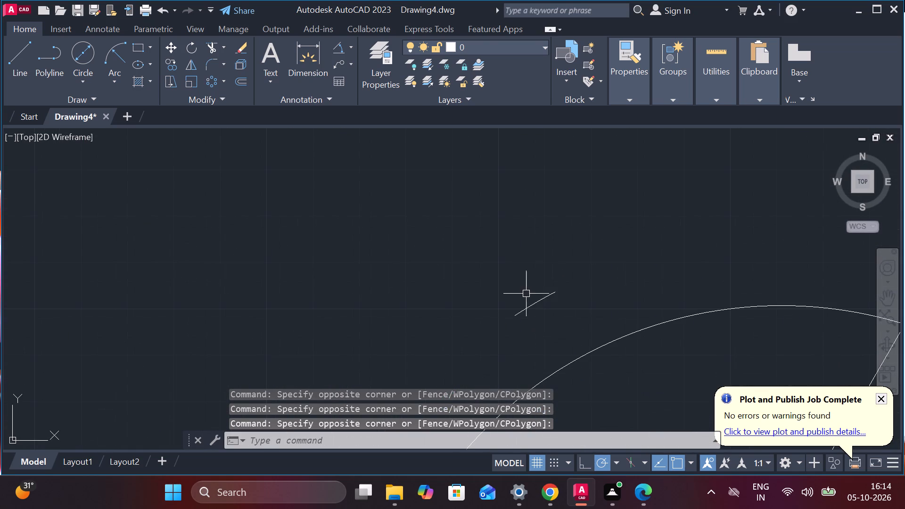
pyautogui.click(536, 307)
pyautogui.scroll(-3, 529, 300)
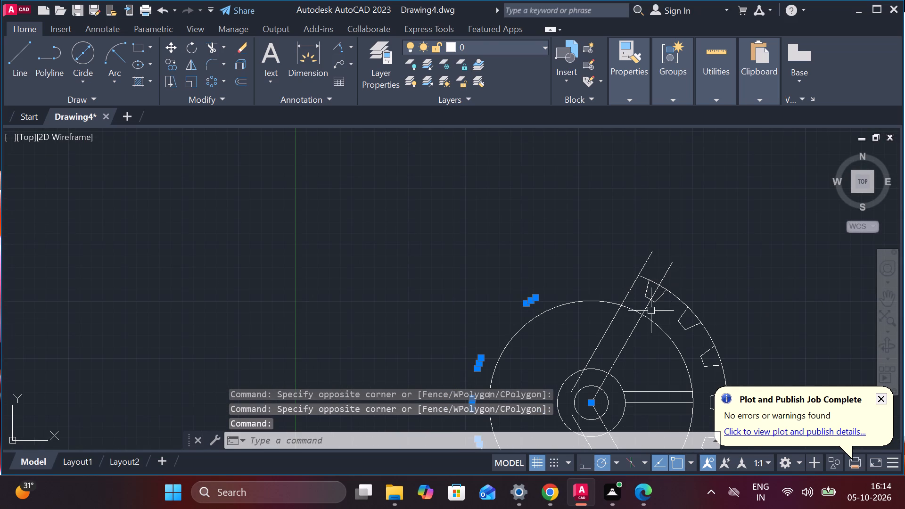
pyautogui.moveTo(748, 235); pyautogui.dragTo(548, 36, button='middle')
pyautogui.scroll(1, 411, 337)
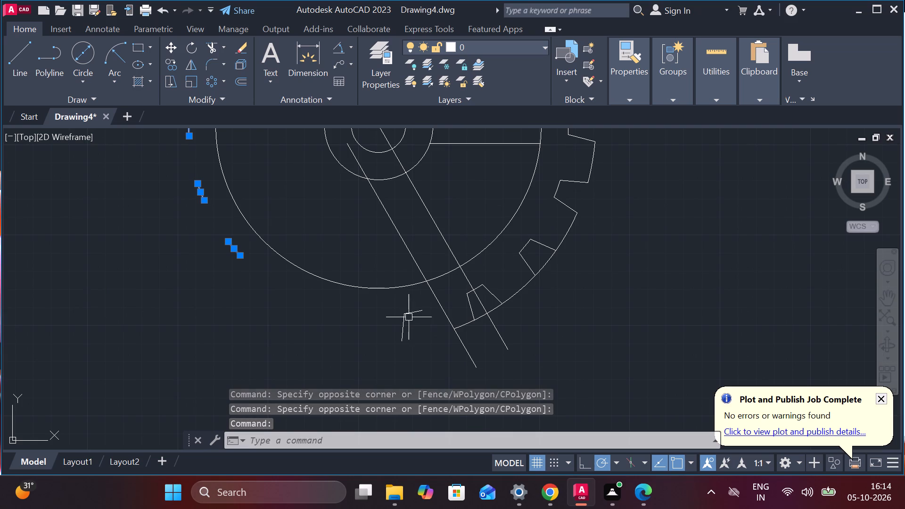
pyautogui.click(390, 301)
pyautogui.click(430, 376)
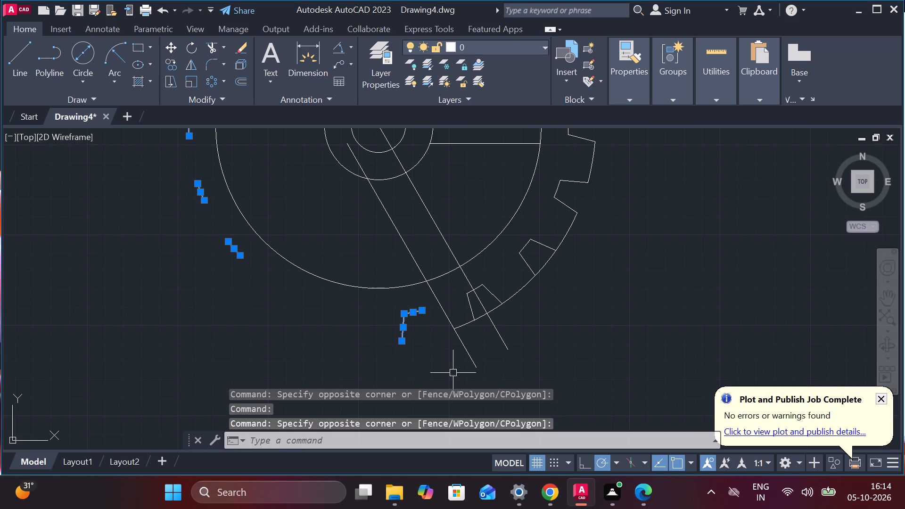
pyautogui.press('e')
pyautogui.press('Return')
# Trim the upper spoke's right line back to the large inner circle and its left line back to the outer rim arc.
pyautogui.scroll(-1, 453, 361)
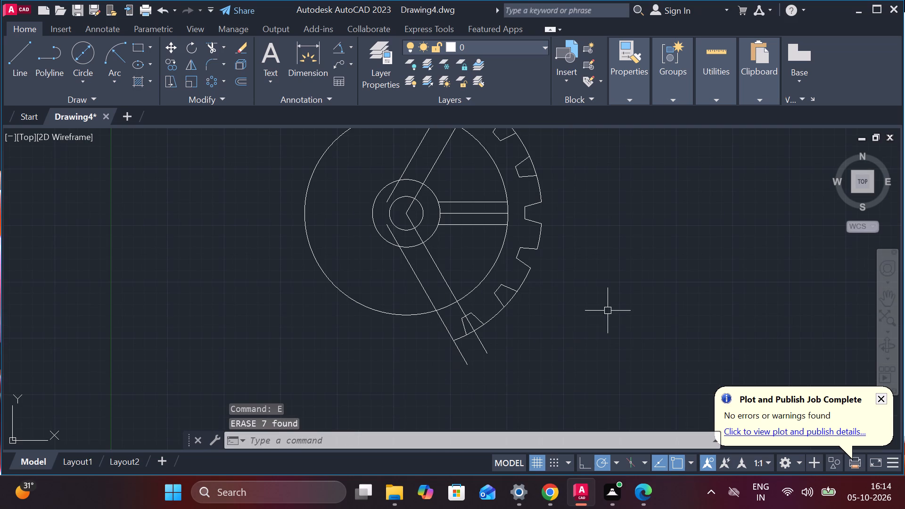
pyautogui.moveTo(611, 259); pyautogui.dragTo(625, 364, button='middle')
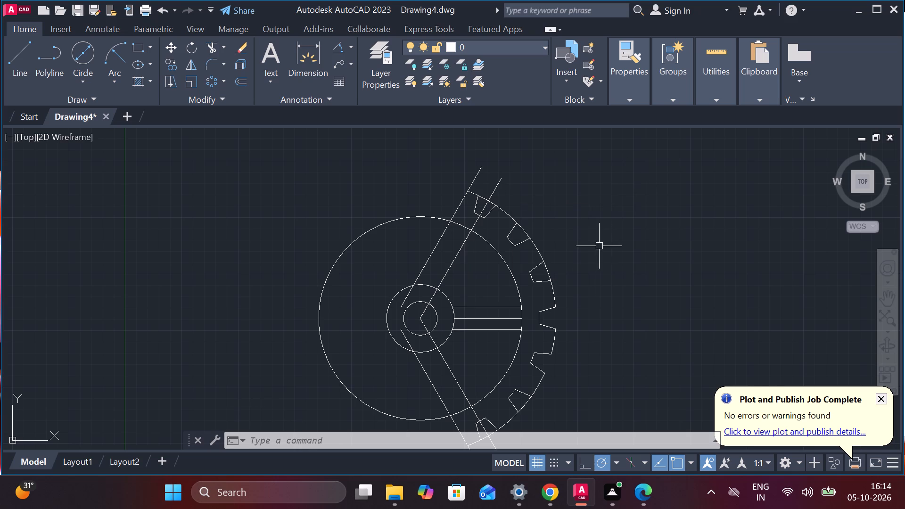
pyautogui.scroll(1, 541, 226)
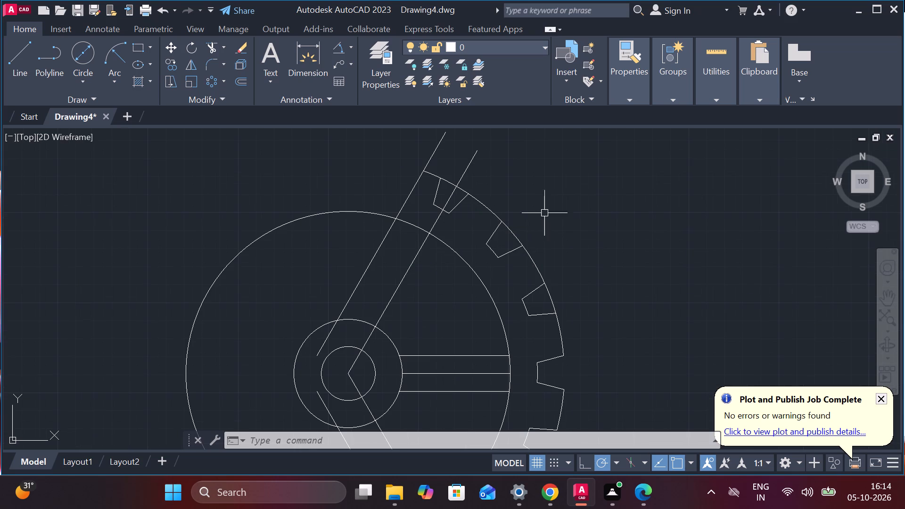
pyautogui.write('TR')
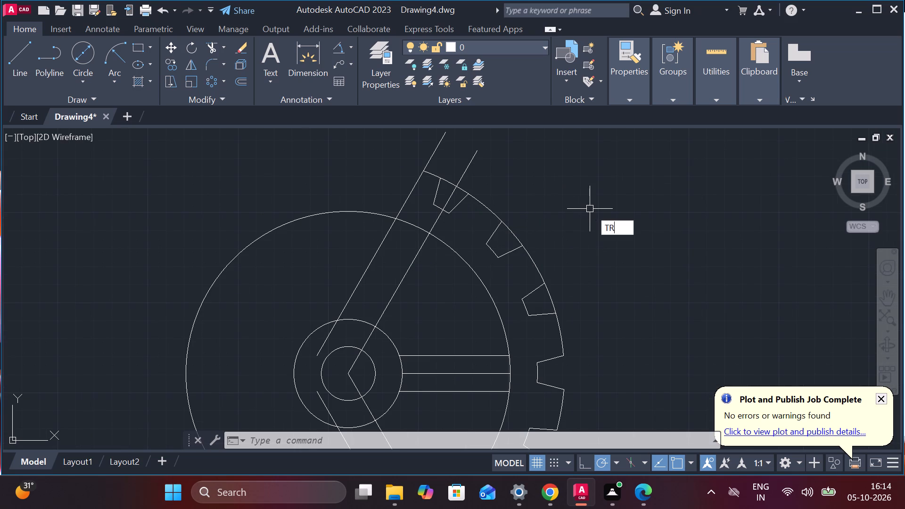
pyautogui.press('Return')
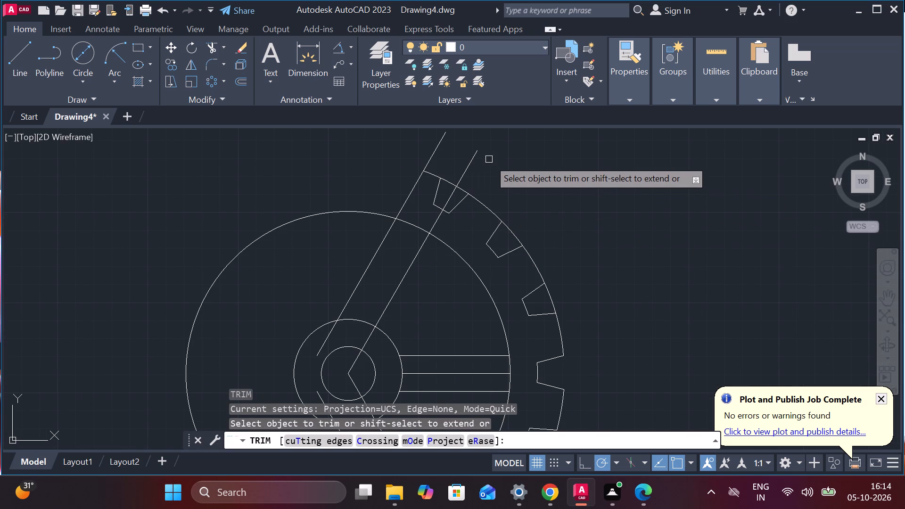
pyautogui.click(471, 159)
pyautogui.click(447, 198)
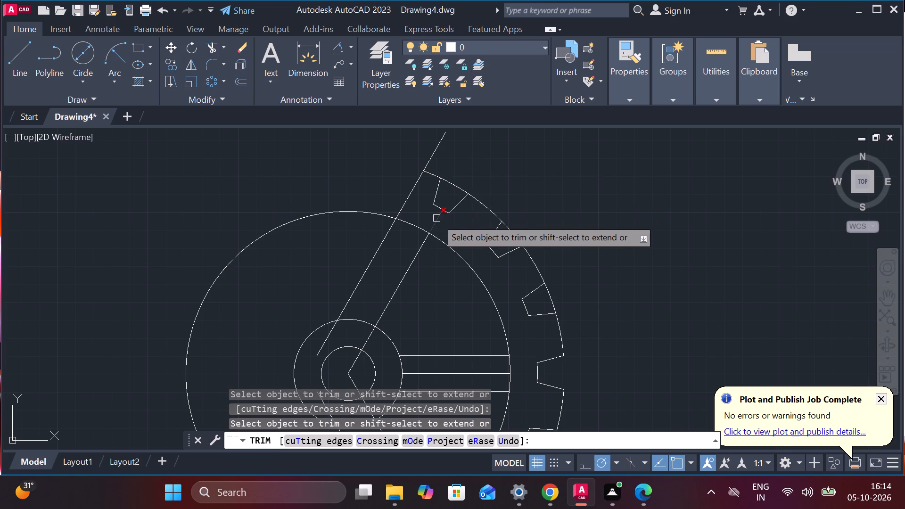
pyautogui.click(436, 218)
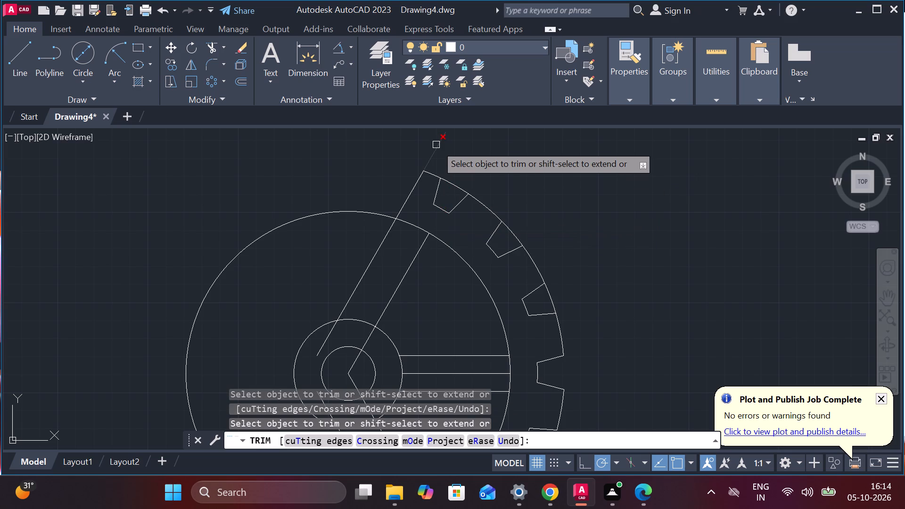
pyautogui.click(436, 145)
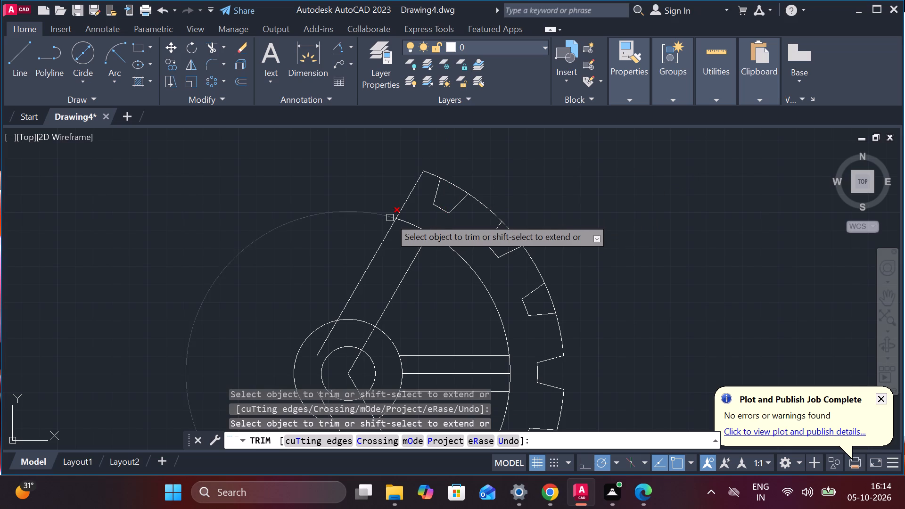
# Trim away the left part of the large inner circle between the two spokes' outer lines.
pyautogui.click(390, 218)
# Trim away the portions of the upper and lower spoke lines inside the hub's two circles.
pyautogui.scroll(-2, 621, 197)
pyautogui.moveTo(605, 318); pyautogui.dragTo(600, 296, button='middle')
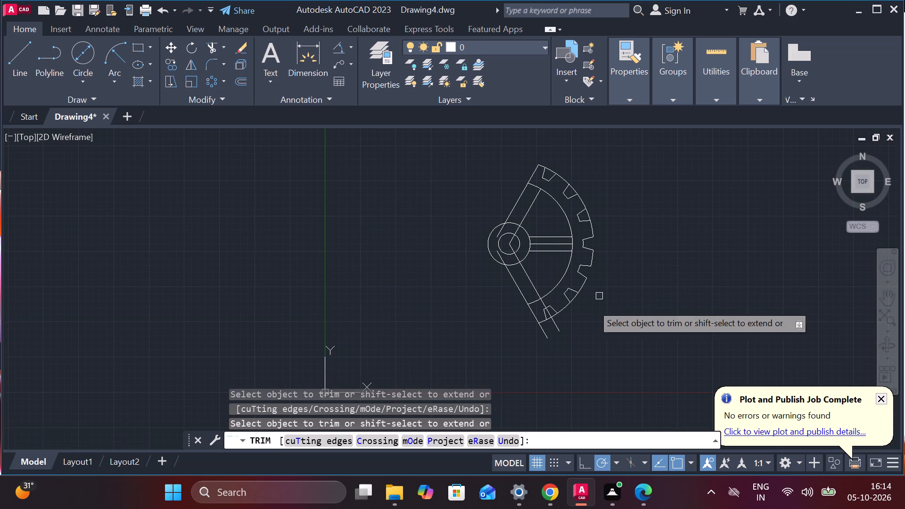
pyautogui.scroll(1, 577, 330)
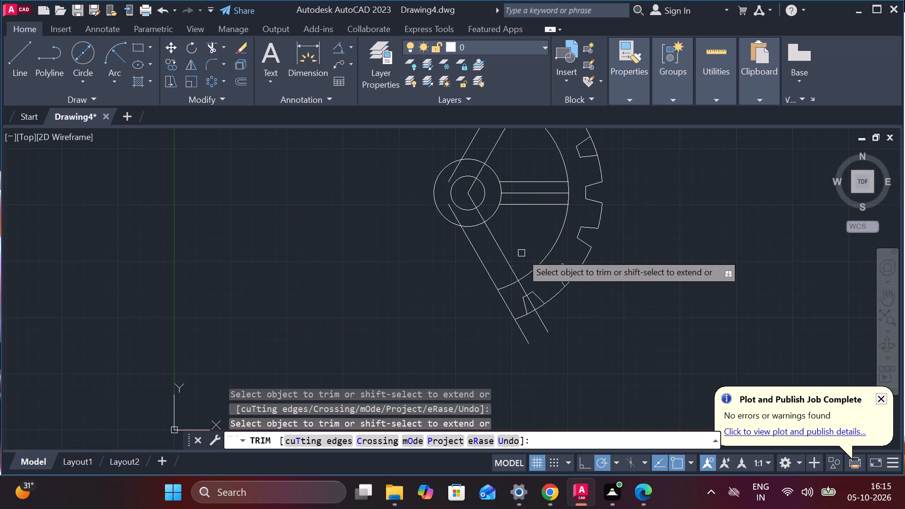
pyautogui.click(478, 218)
pyautogui.click(459, 217)
pyautogui.scroll(2, 474, 193)
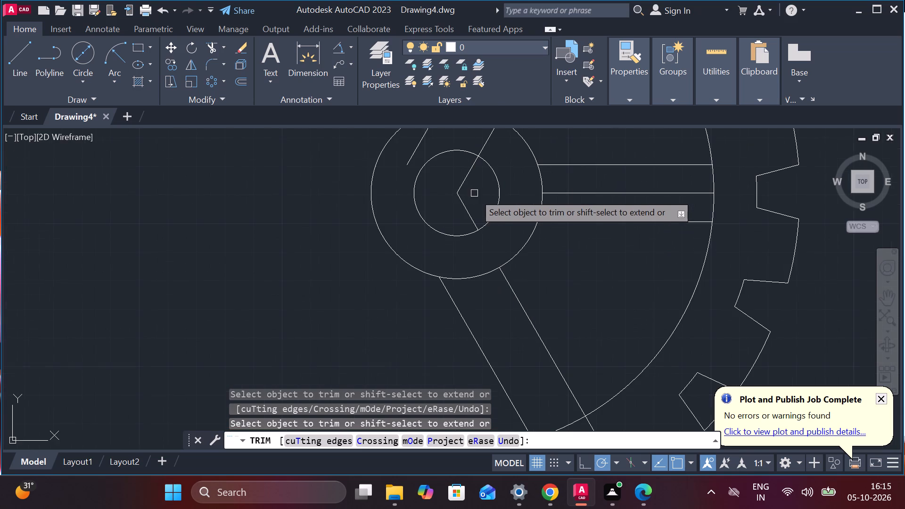
pyautogui.click(465, 184)
pyautogui.click(468, 204)
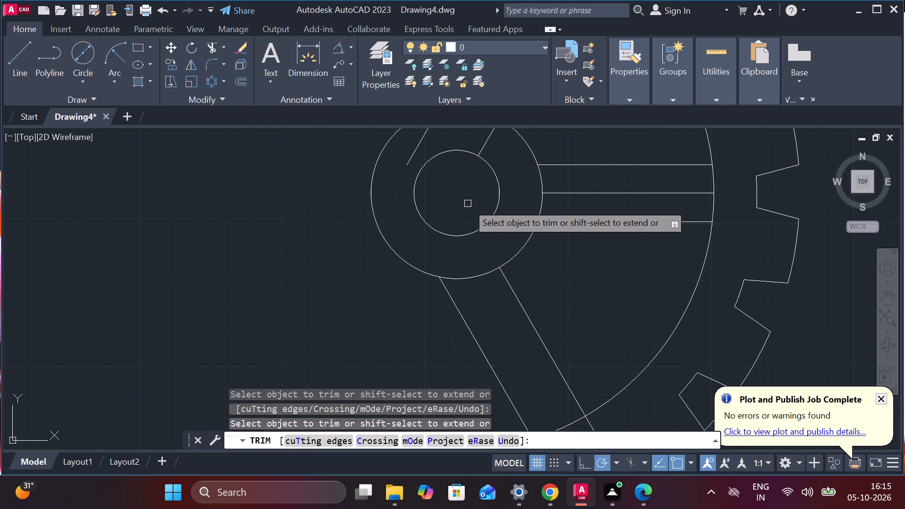
pyautogui.click(420, 139)
pyautogui.scroll(-2, 420, 139)
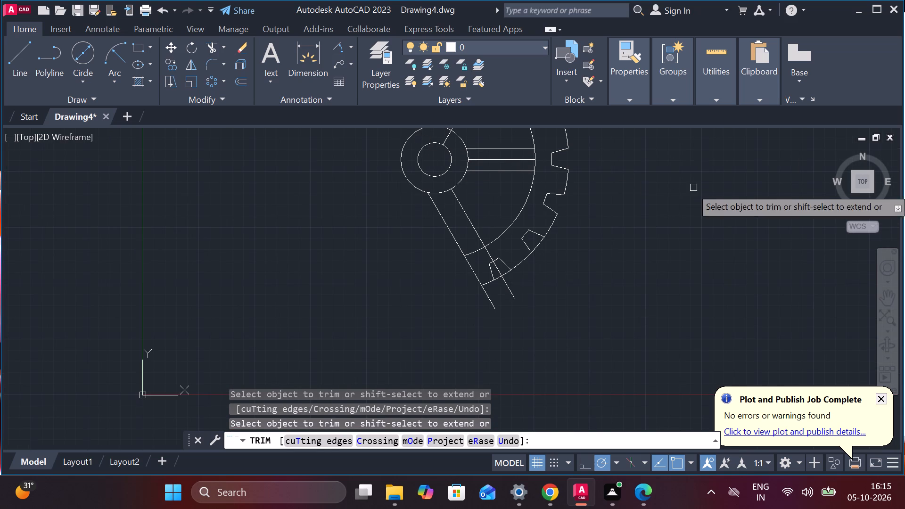
pyautogui.moveTo(633, 189); pyautogui.dragTo(627, 334, button='middle')
pyautogui.scroll(2, 423, 291)
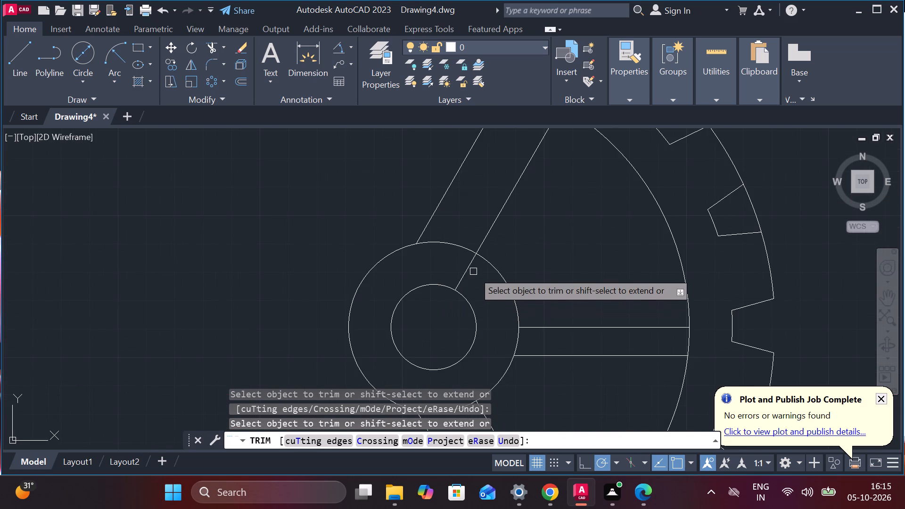
pyautogui.click(472, 261)
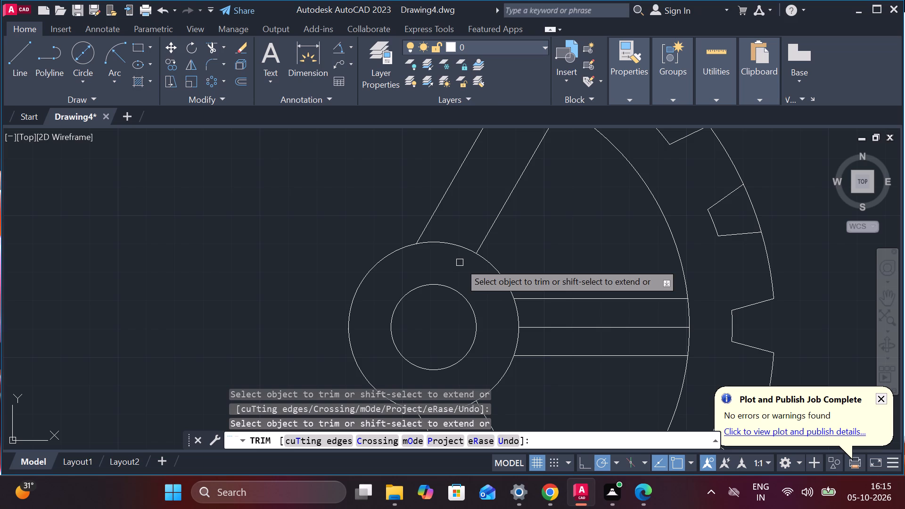
# Trim the lower spoke's right line back to the large inner arc, removing its part through the notch and beyond the rim.
pyautogui.scroll(-1, 460, 257)
pyautogui.moveTo(334, 278); pyautogui.dragTo(281, 144, button='middle')
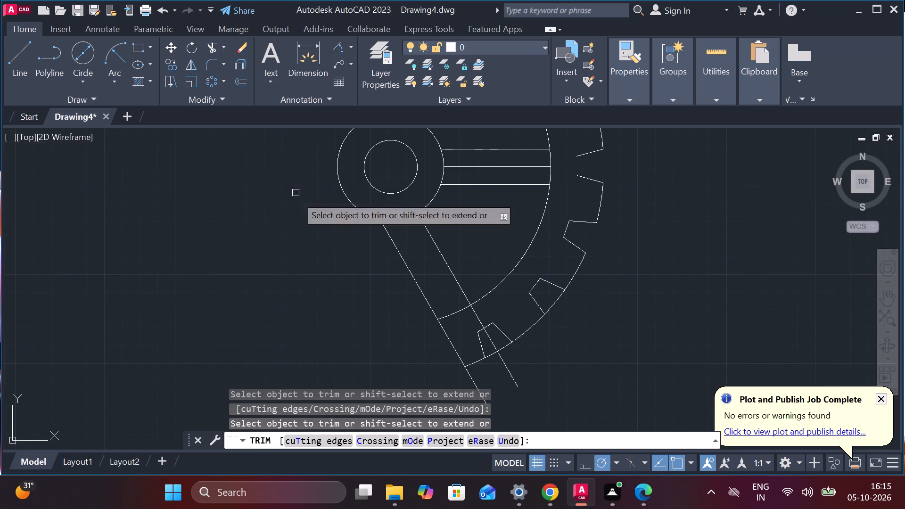
pyautogui.scroll(-1, 561, 376)
pyautogui.moveTo(561, 376); pyautogui.dragTo(562, 324, button='middle')
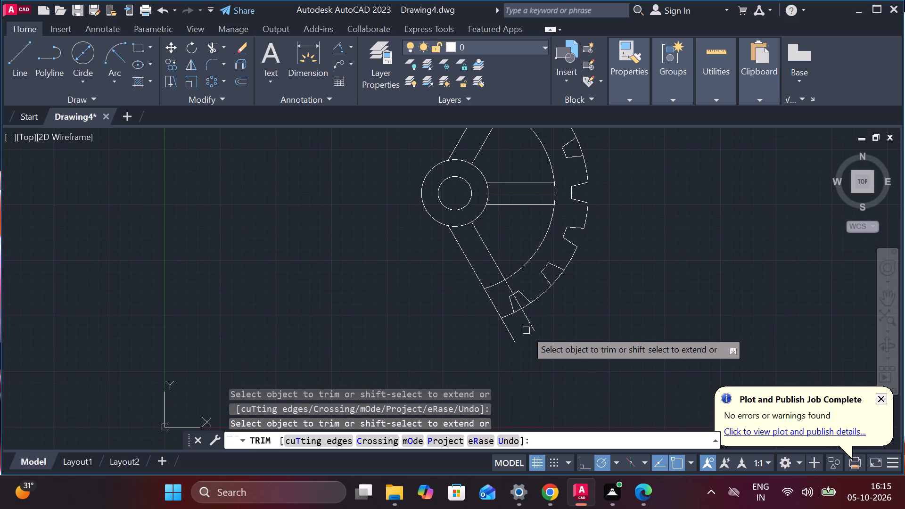
pyautogui.click(534, 324)
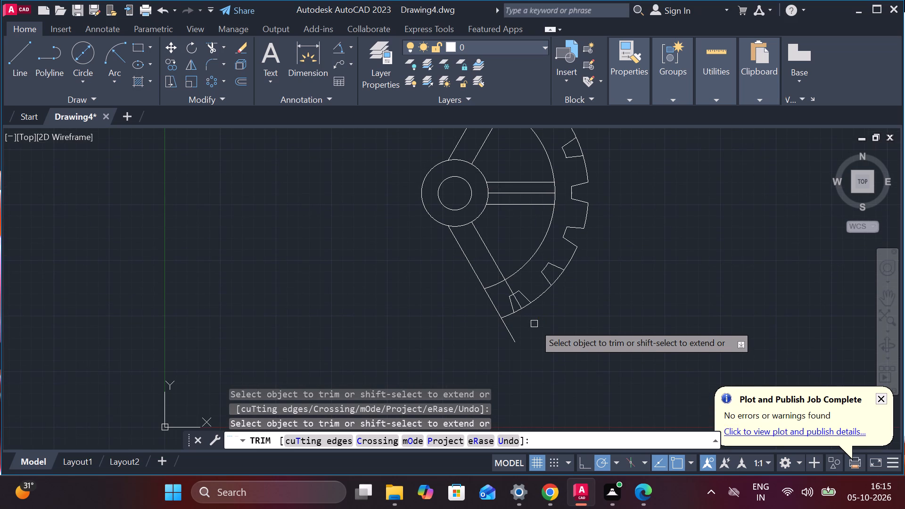
pyautogui.scroll(3, 525, 309)
pyautogui.click(496, 296)
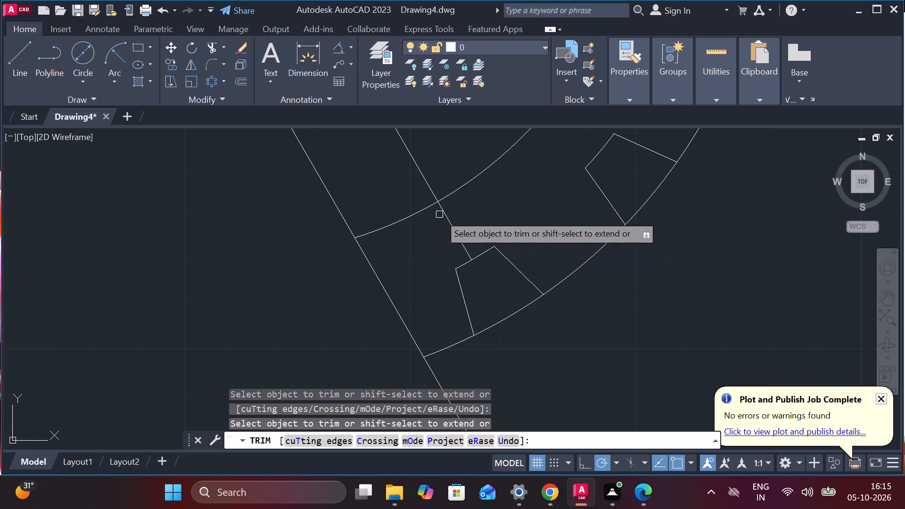
pyautogui.click(443, 218)
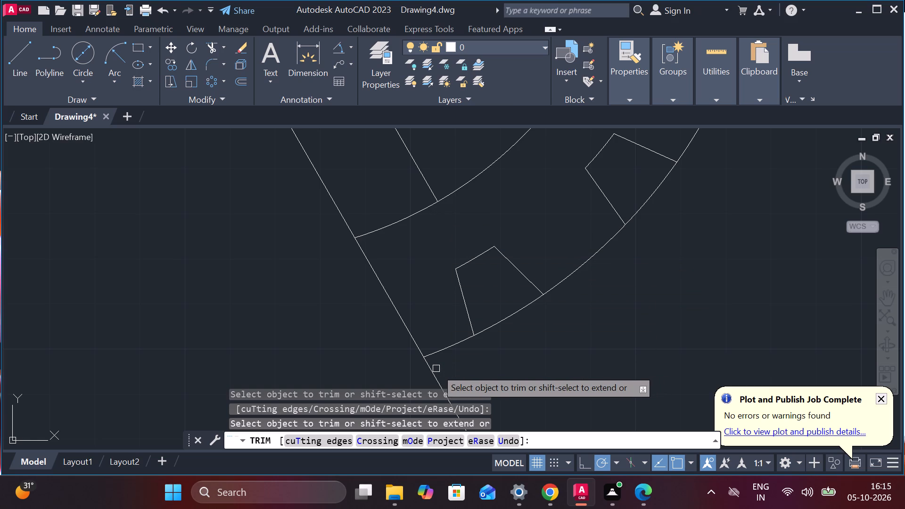
# Trim the lower spoke's outer line where it runs beyond the outer rim arc.
pyautogui.click(435, 369)
pyautogui.scroll(-3, 555, 343)
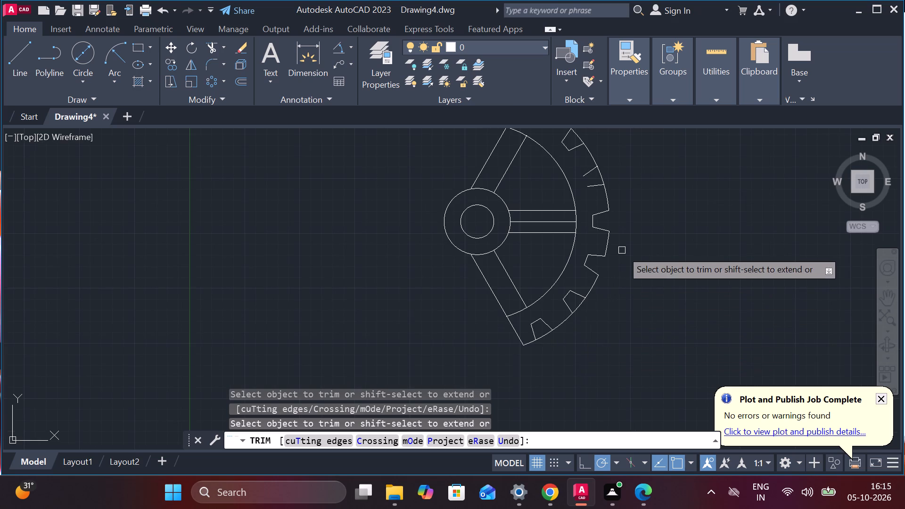
pyautogui.scroll(-1, 629, 235)
pyautogui.middleClick(626, 205)
pyautogui.scroll(3, 626, 204)
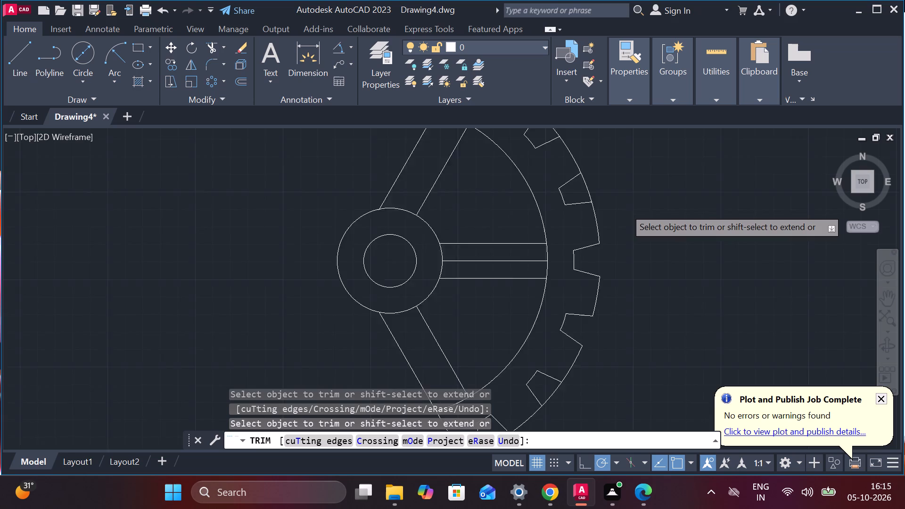
pyautogui.scroll(1, 625, 208)
pyautogui.scroll(-3, 625, 208)
pyautogui.moveTo(628, 208); pyautogui.dragTo(625, 264, button='middle')
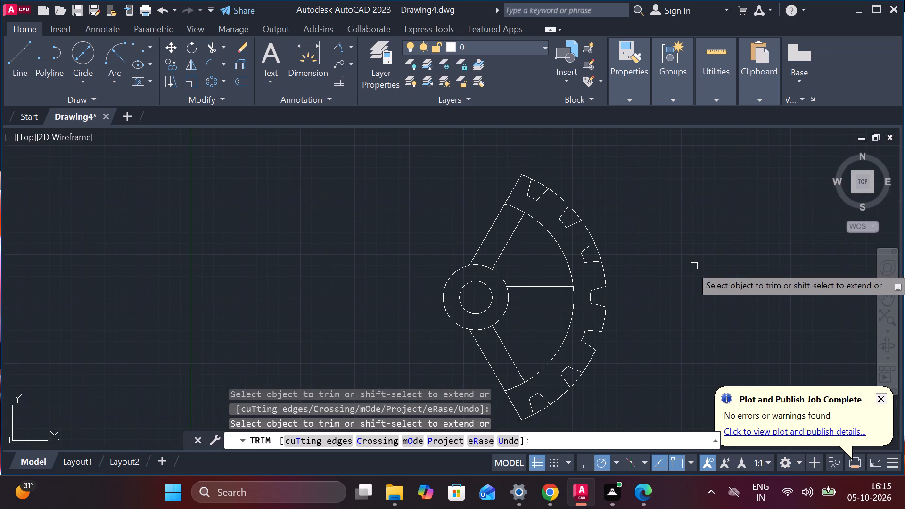
pyautogui.press('Escape')
# Fillet the upper spoke's outer and inner lines to the large inner arc with a radius of 6.
pyautogui.press('f')
pyautogui.press('Return')
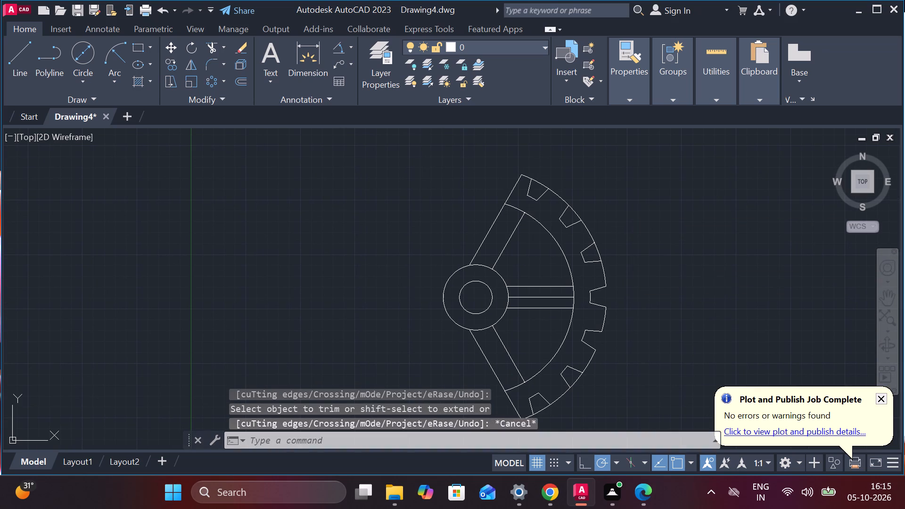
pyautogui.press('r')
pyautogui.press('Return')
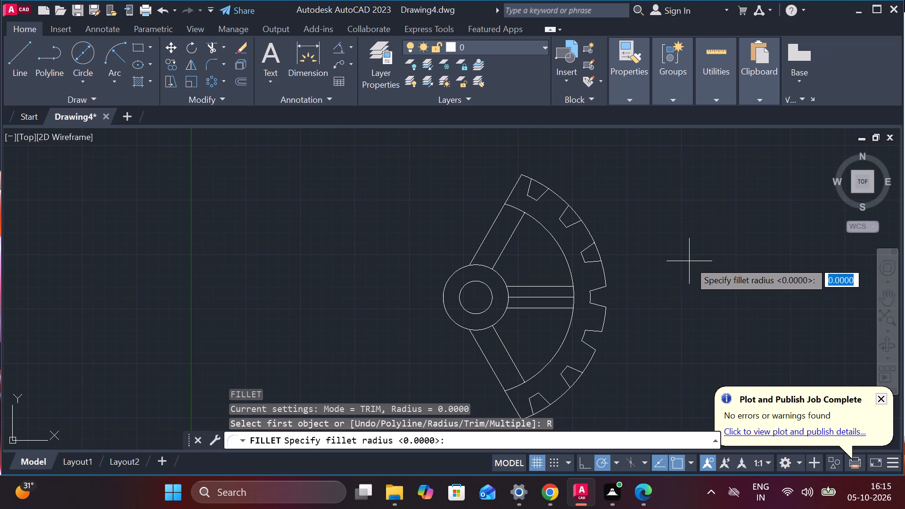
pyautogui.press('6')
pyautogui.press('Return')
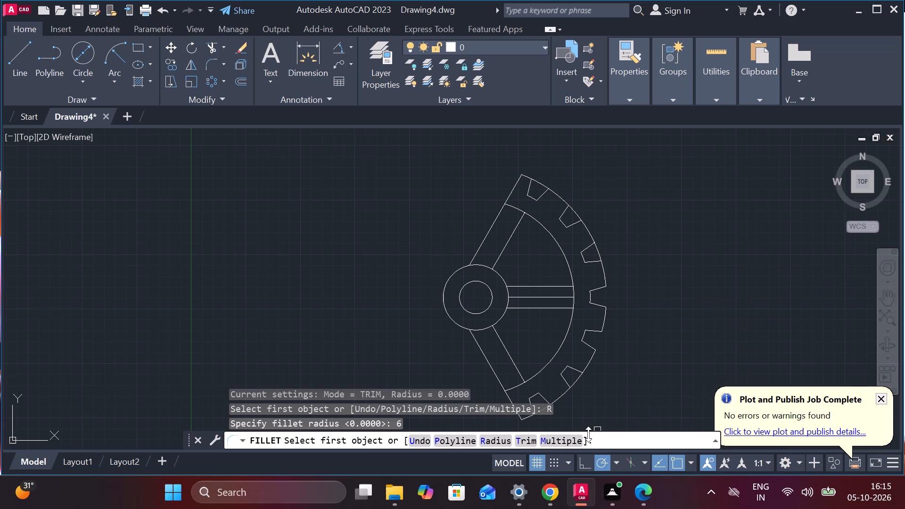
pyautogui.click(572, 435)
pyautogui.scroll(2, 527, 210)
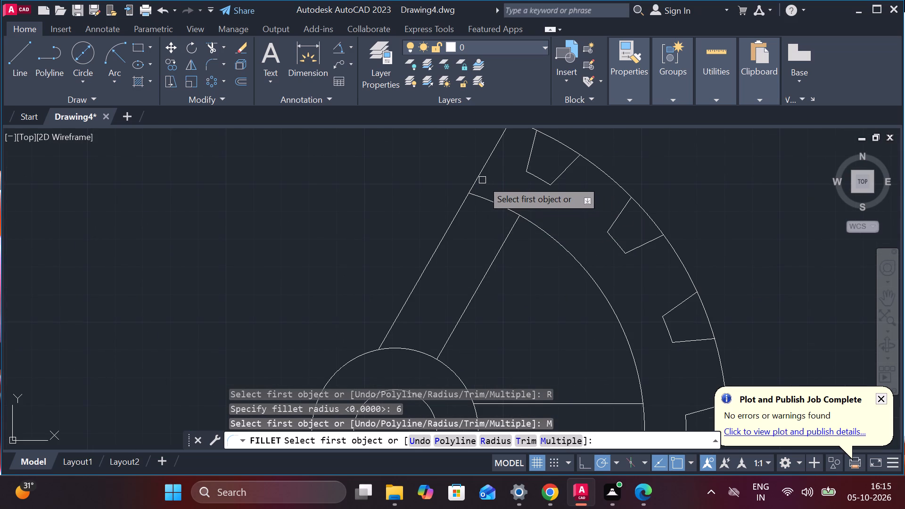
pyautogui.click(478, 180)
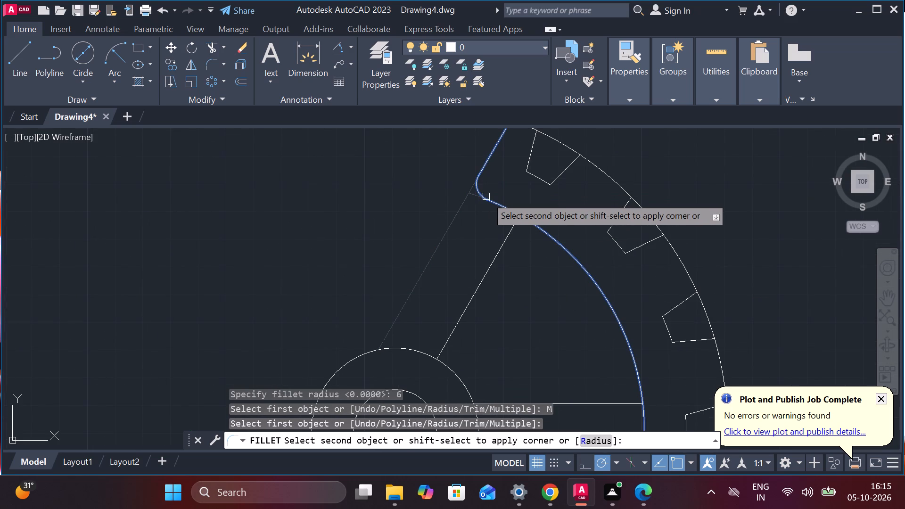
pyautogui.click(486, 197)
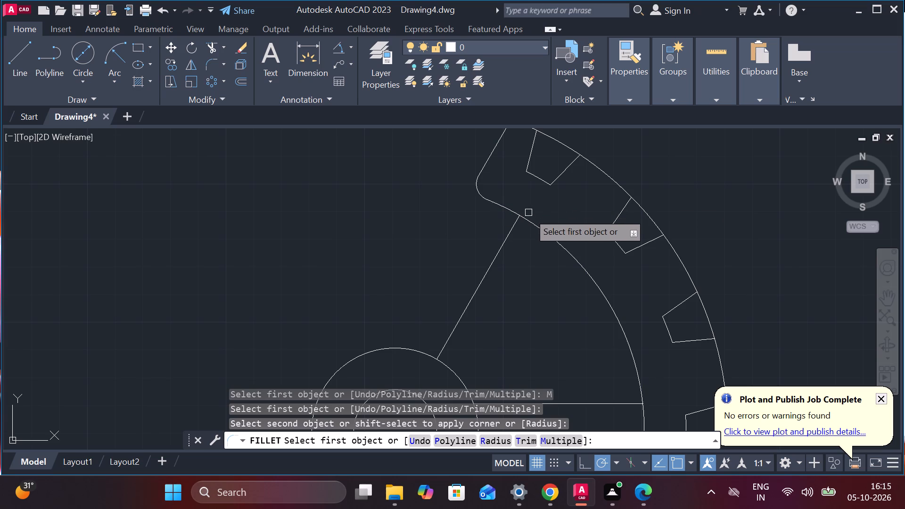
pyautogui.click(511, 229)
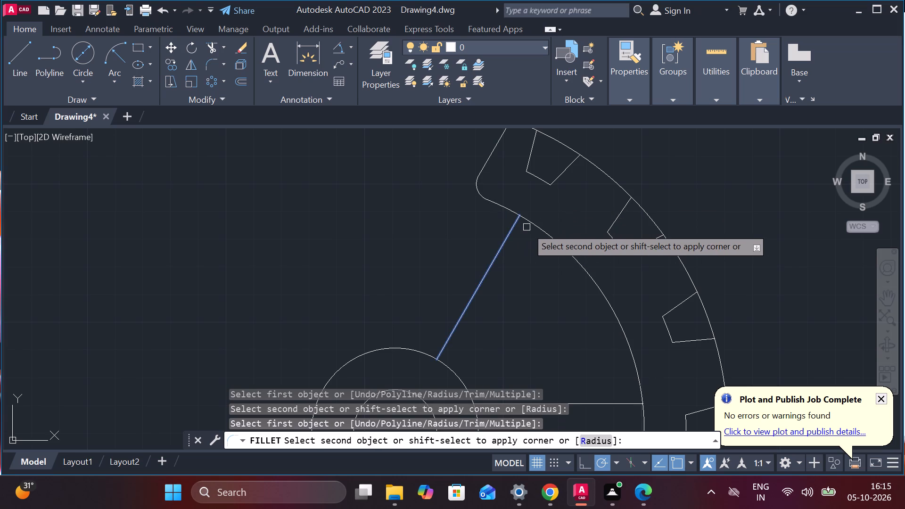
pyautogui.click(529, 225)
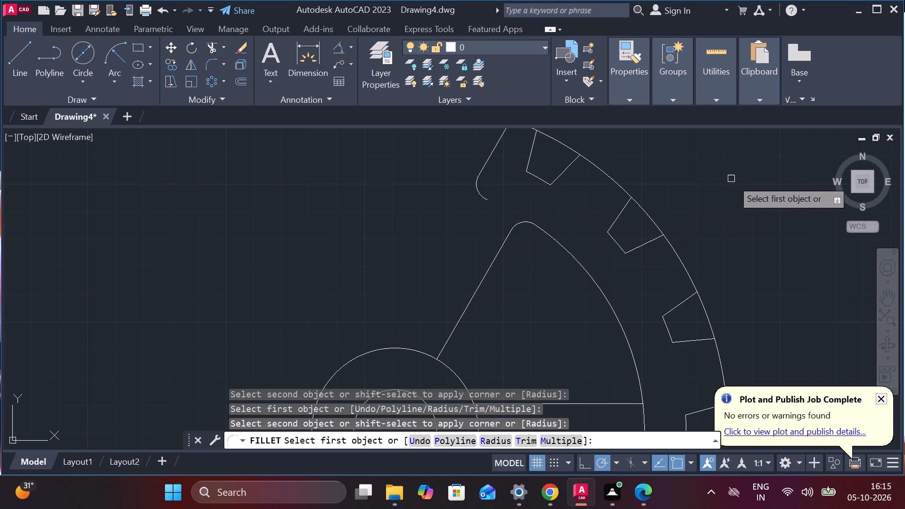
# Extend the large inner arc back to the upper spoke's outer fillet and that spoke's outer line back to the hub.
pyautogui.press('Escape')
pyautogui.write('EX')
pyautogui.press('Return')
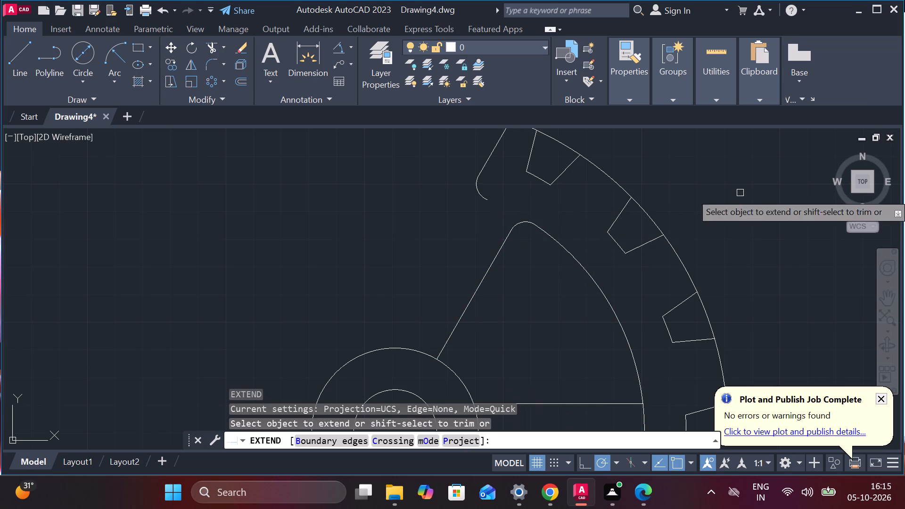
pyautogui.click(548, 238)
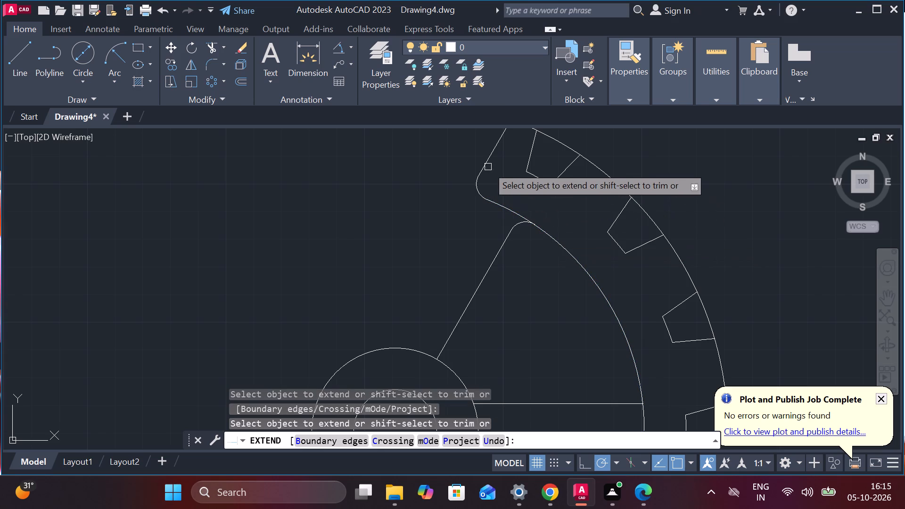
pyautogui.click(487, 164)
pyautogui.scroll(-1, 570, 182)
pyautogui.moveTo(670, 196); pyautogui.dragTo(568, 63, button='middle')
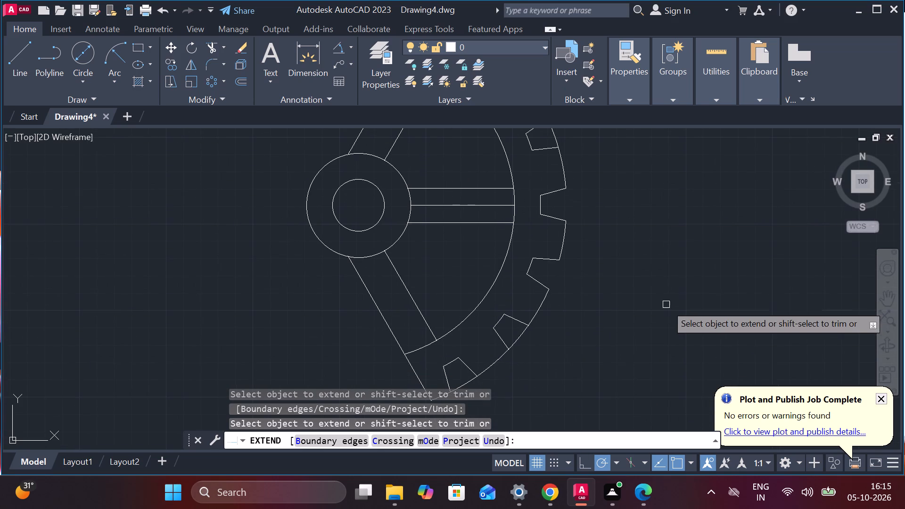
pyautogui.press('Escape')
# Fillet the corner between the lower spoke's inner line and the large inner arc with a radius of 6.
pyautogui.press('f')
pyautogui.press('Return')
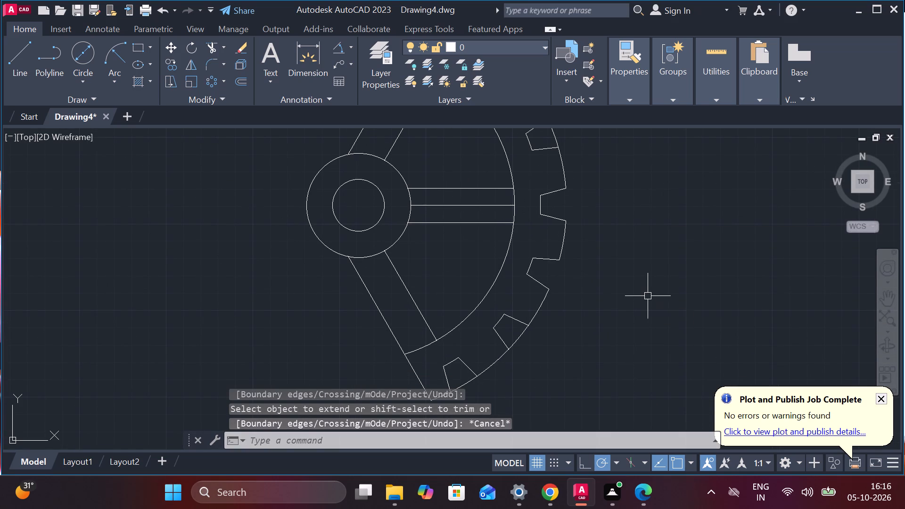
pyautogui.press('r')
pyautogui.press('Return')
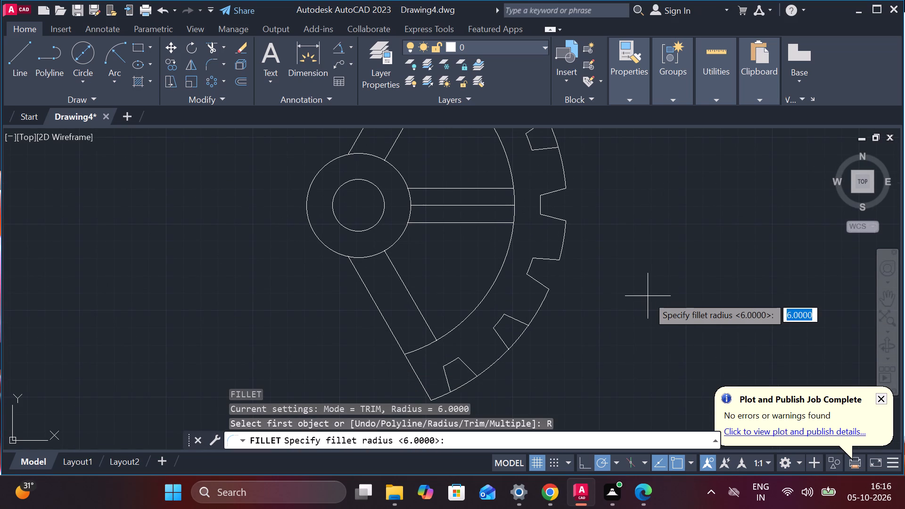
pyautogui.press('Return')
pyautogui.moveTo(418, 301); pyautogui.dragTo(430, 270, button='middle')
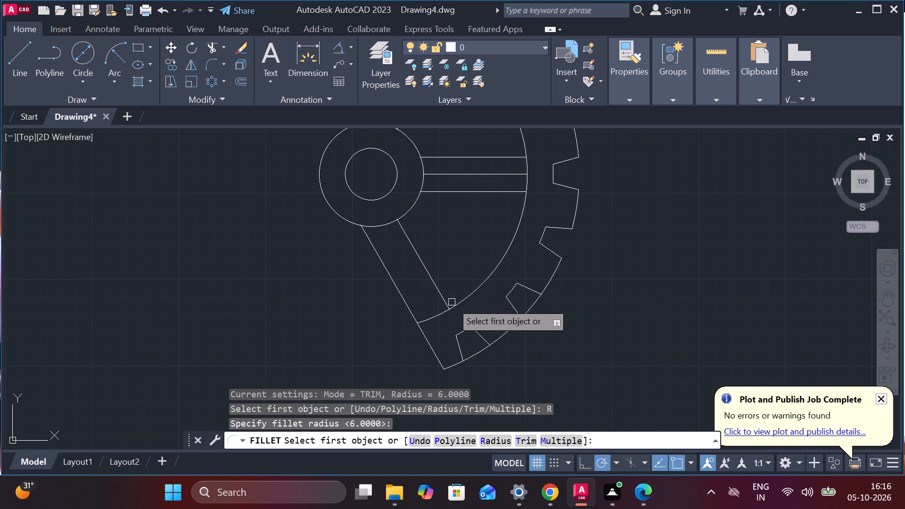
pyautogui.scroll(1, 453, 307)
pyautogui.click(436, 292)
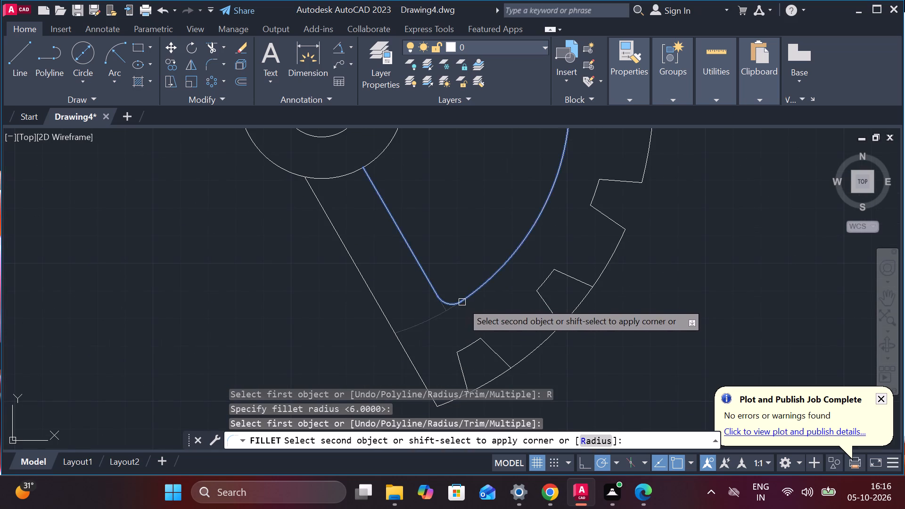
pyautogui.click(462, 302)
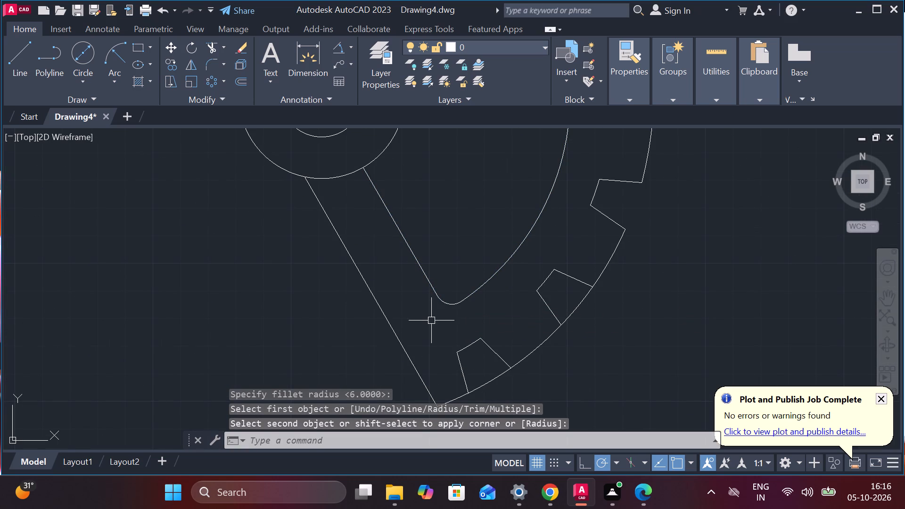
# Extend the large inner arc back to the lower spoke's outer line.
pyautogui.press('Escape')
pyautogui.write('EX')
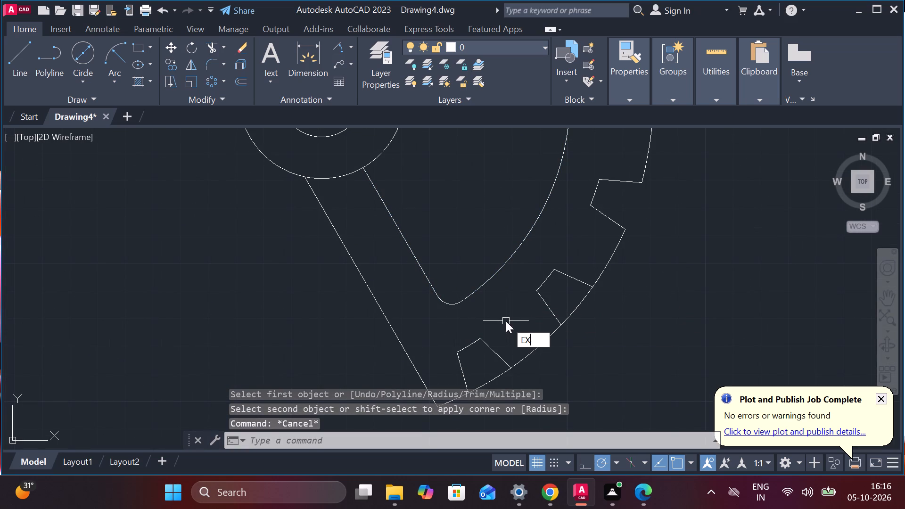
pyautogui.press('Return')
pyautogui.click(488, 283)
pyautogui.press('Escape')
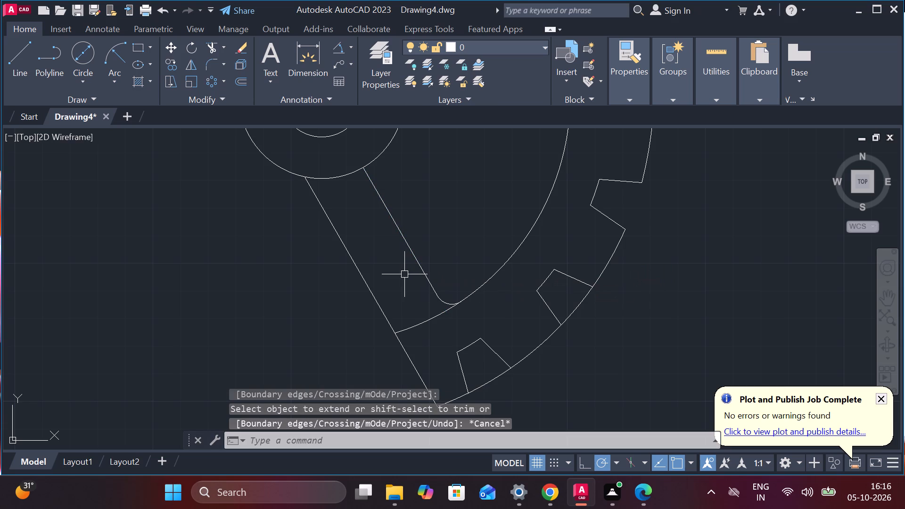
# Fillet the large inner arc to the rim end of the lower spoke's outer line with a radius of 6.
pyautogui.press('f')
pyautogui.press('Return')
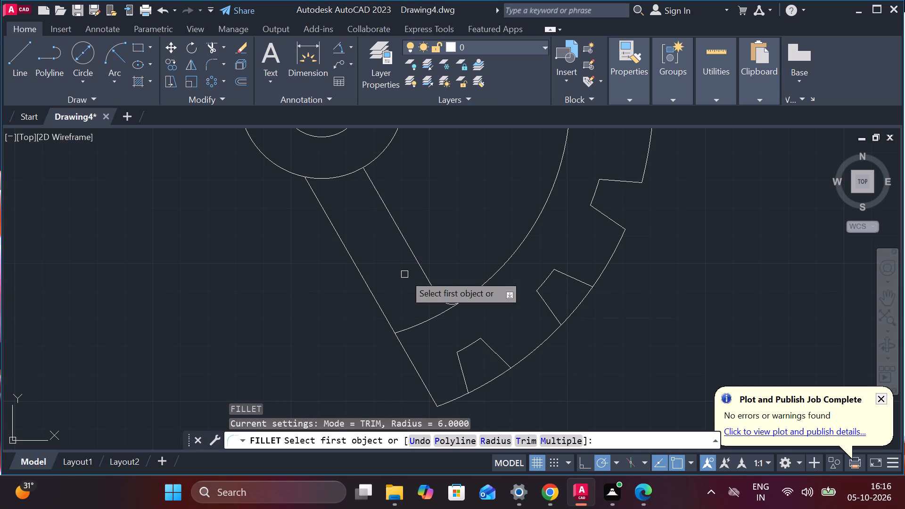
pyautogui.press('r')
pyautogui.press('Return')
pyautogui.press('Return')
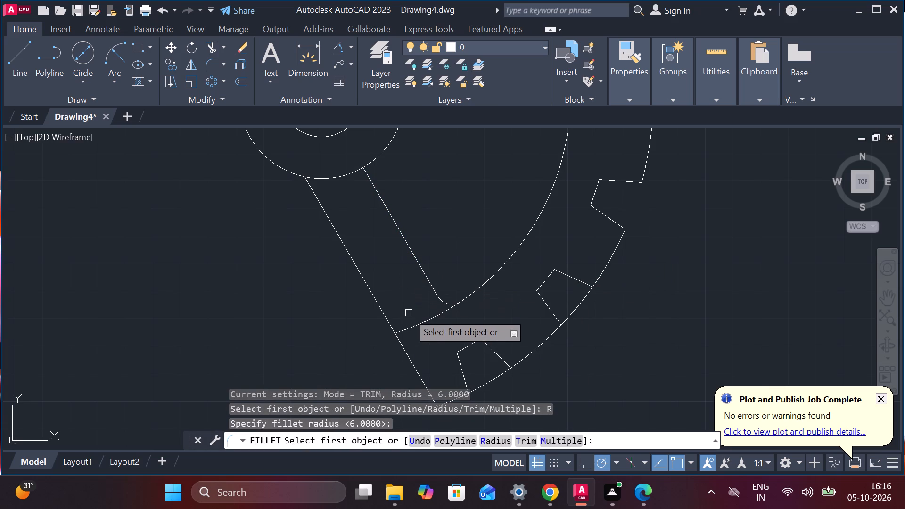
pyautogui.click(420, 327)
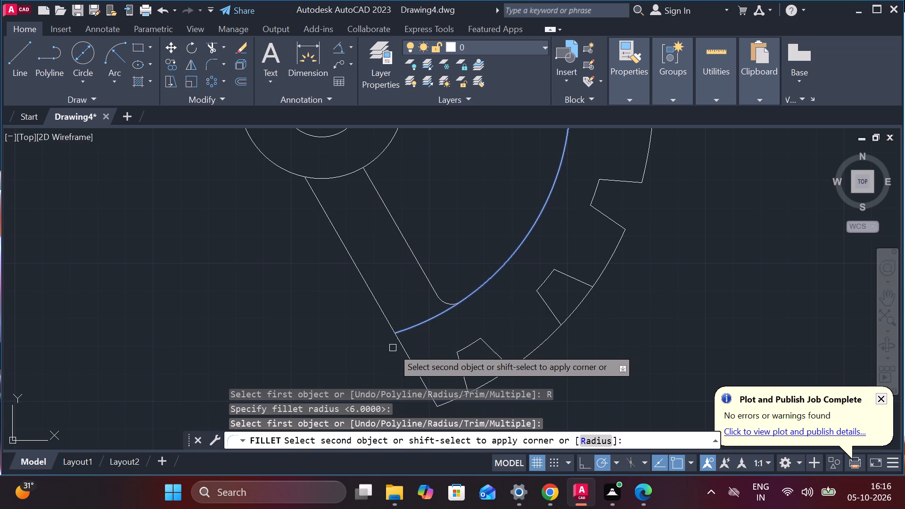
pyautogui.click(398, 345)
# Extend the lower spoke's outer line back to the hub's outer circle.
pyautogui.press('Escape')
pyautogui.write('EX')
pyautogui.press('Return')
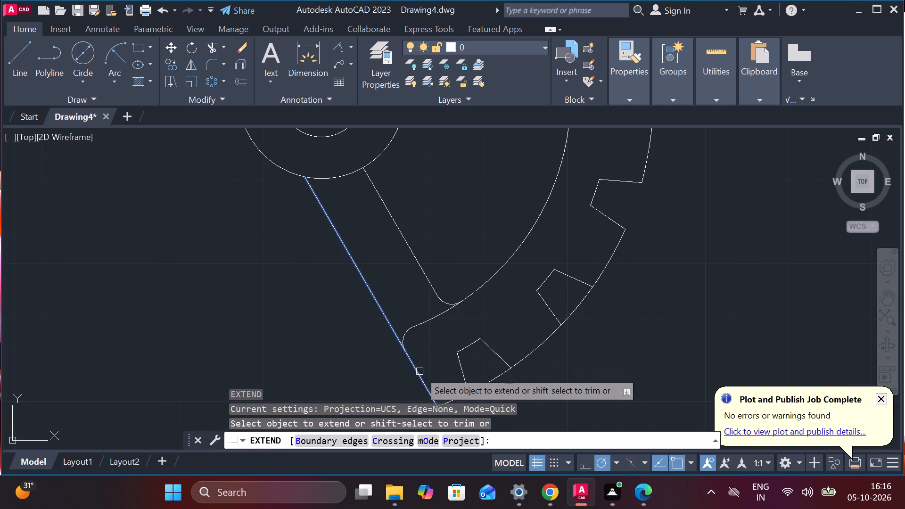
pyautogui.click(419, 372)
pyautogui.scroll(-2, 368, 250)
pyautogui.moveTo(576, 195); pyautogui.dragTo(595, 234, button='middle')
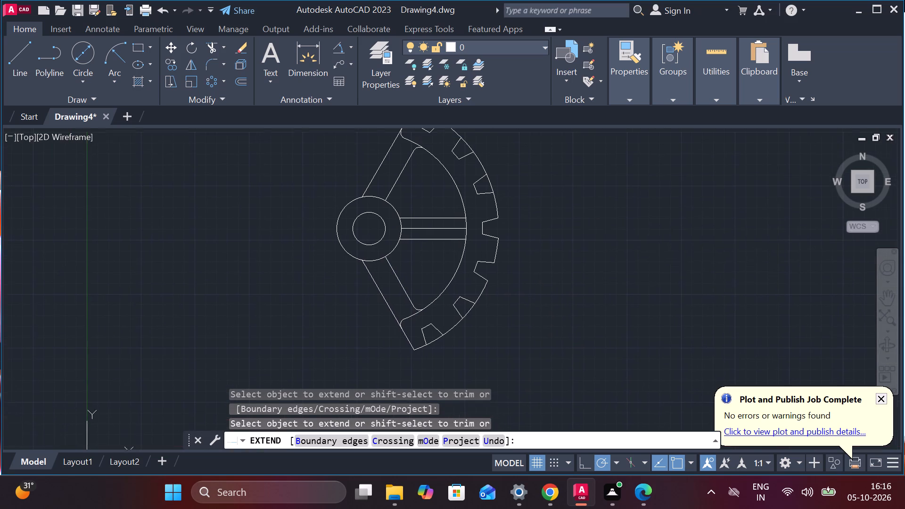
pyautogui.press('Escape')
# Fillet the hub's outer circle to the horizontal spoke's upper line with a radius of 6.
pyautogui.scroll(1, 480, 220)
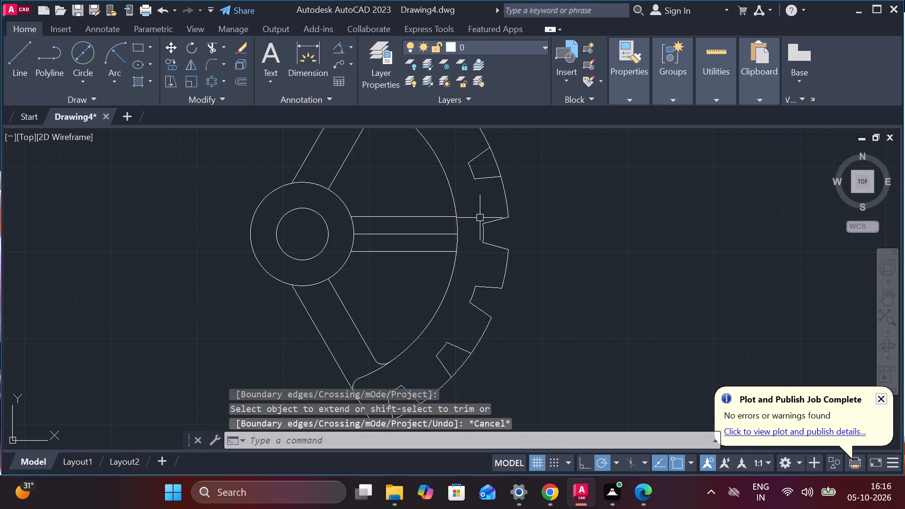
pyautogui.scroll(1, 480, 218)
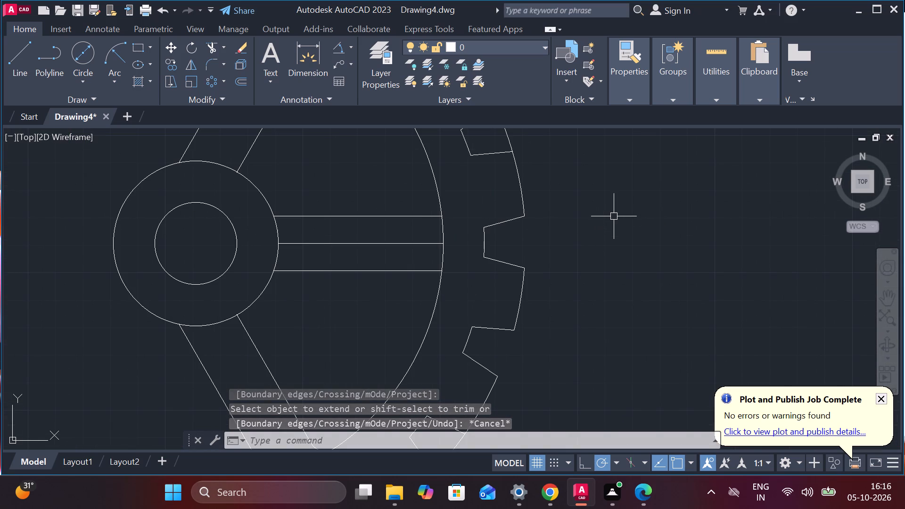
pyautogui.press('f')
pyautogui.press('Return')
pyautogui.press('r')
pyautogui.press('Return')
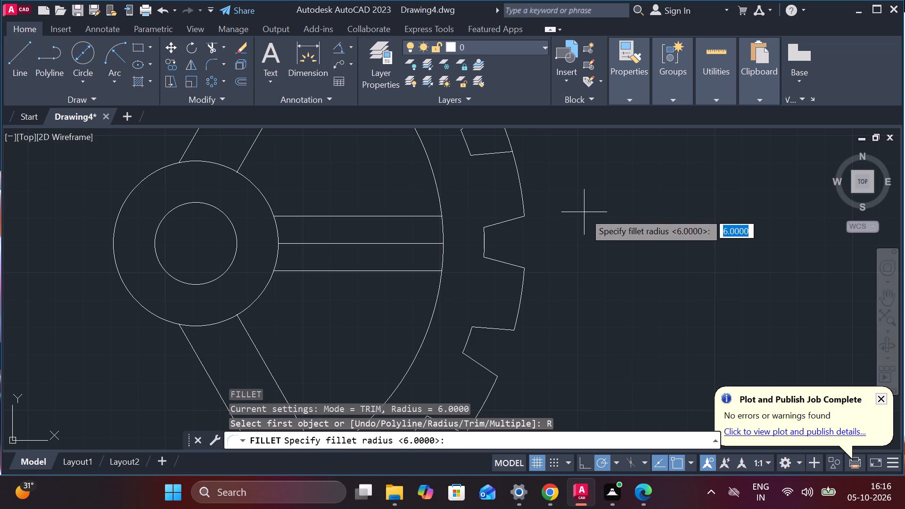
pyautogui.press('Return')
pyautogui.moveTo(307, 192); pyautogui.dragTo(360, 200, button='middle')
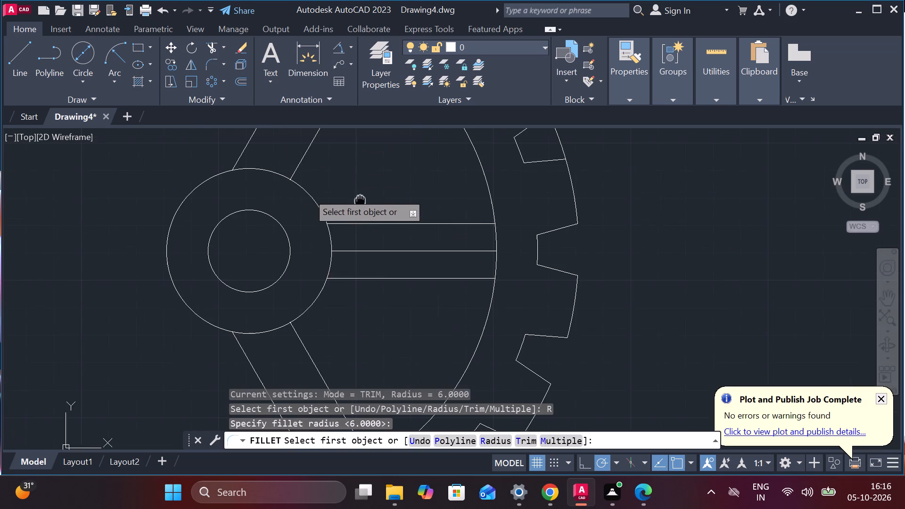
pyautogui.scroll(2, 302, 208)
pyautogui.click(353, 227)
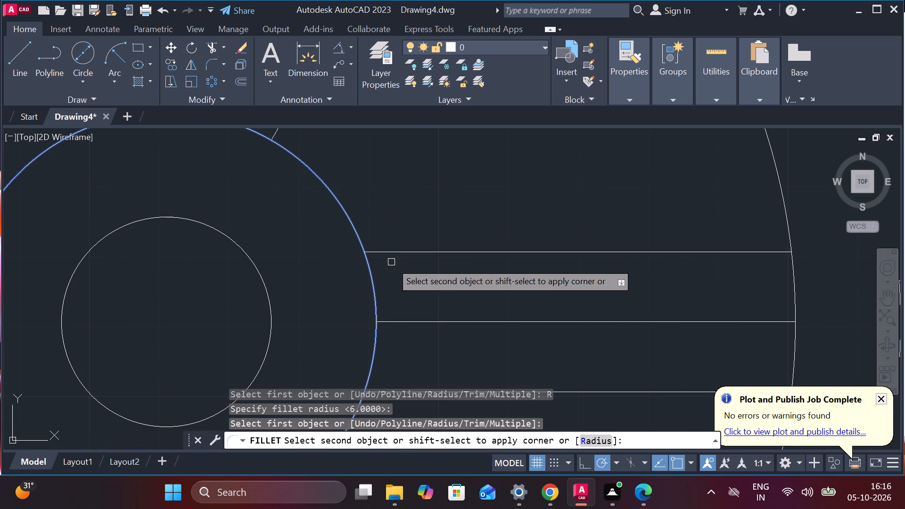
pyautogui.click(386, 253)
# Fillet the horizontal spoke's middle line to the lower side of the hub's outer circle with a radius of 6.
pyautogui.press('space')
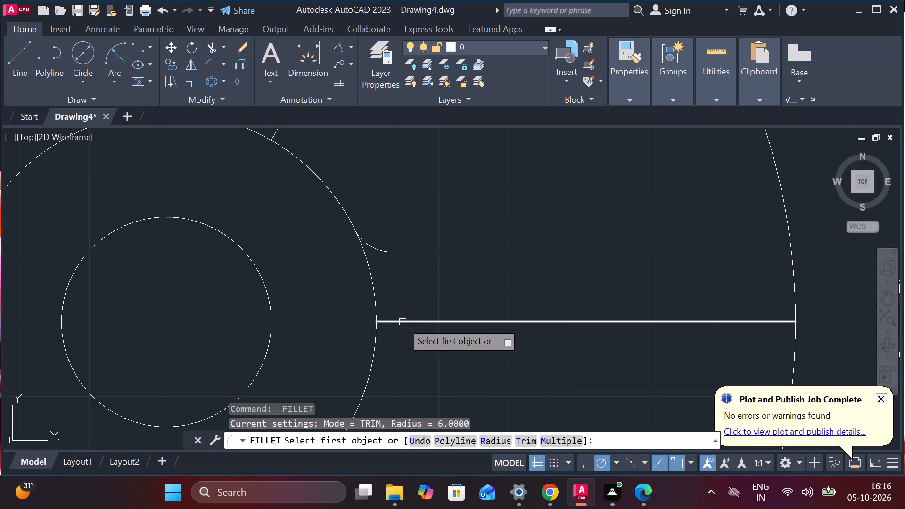
pyautogui.click(403, 322)
pyautogui.click(377, 341)
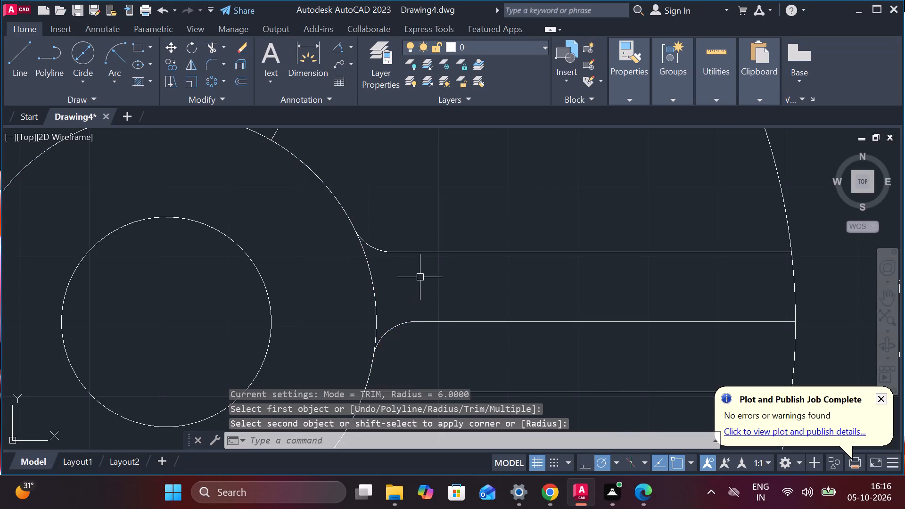
pyautogui.scroll(-2, 426, 237)
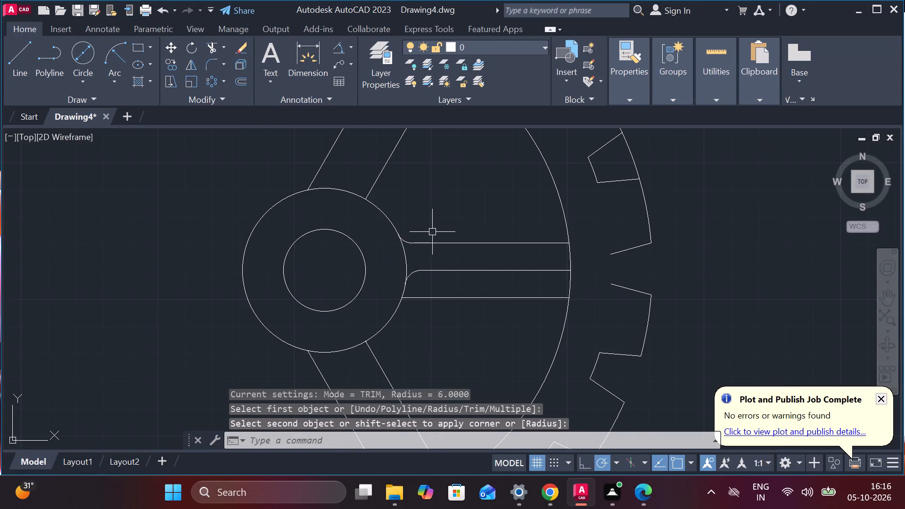
pyautogui.scroll(-1, 434, 226)
pyautogui.moveTo(445, 212); pyautogui.dragTo(492, 212, button='middle')
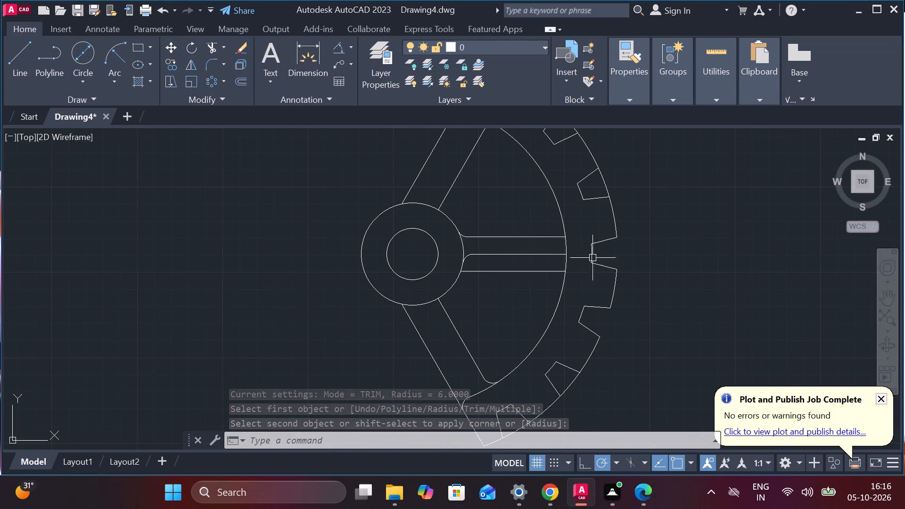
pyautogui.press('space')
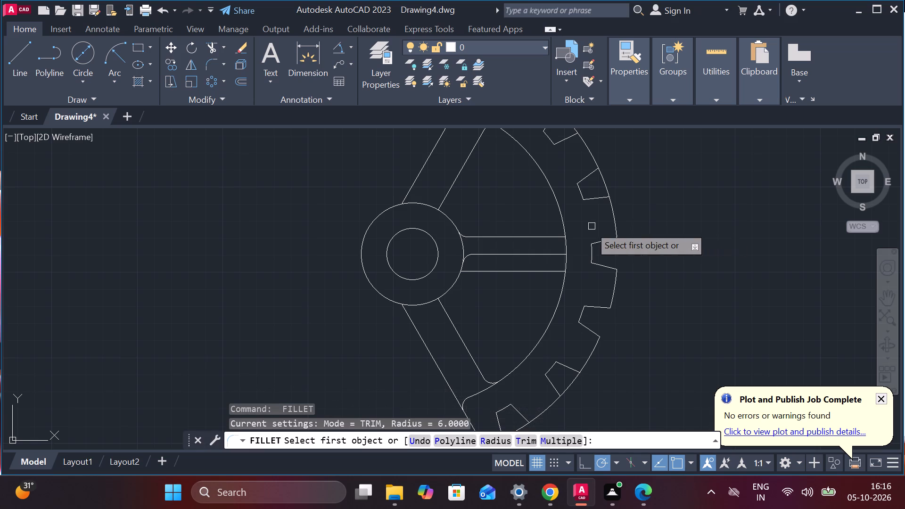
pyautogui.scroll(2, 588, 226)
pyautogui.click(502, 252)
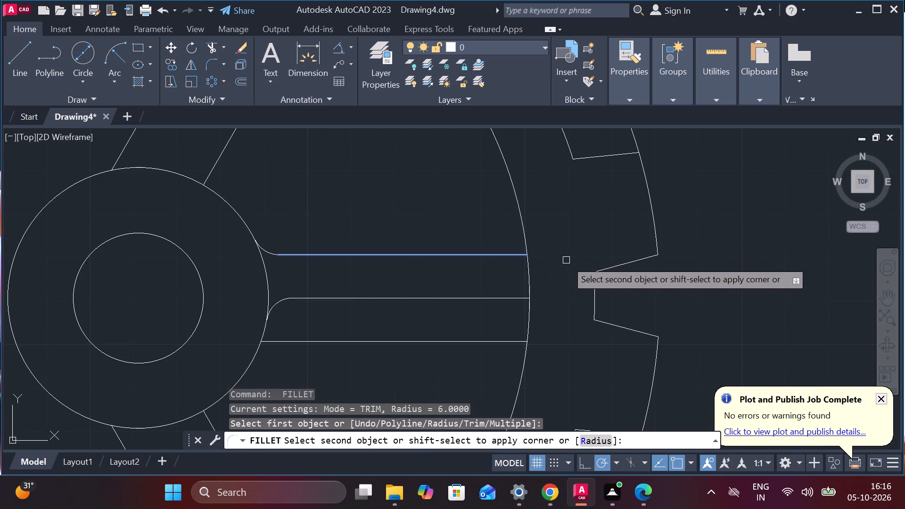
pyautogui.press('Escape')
# Trim away the two segments of the large inner arc that cross the rim end of the horizontal spoke.
pyautogui.write('TR')
pyautogui.press('Return')
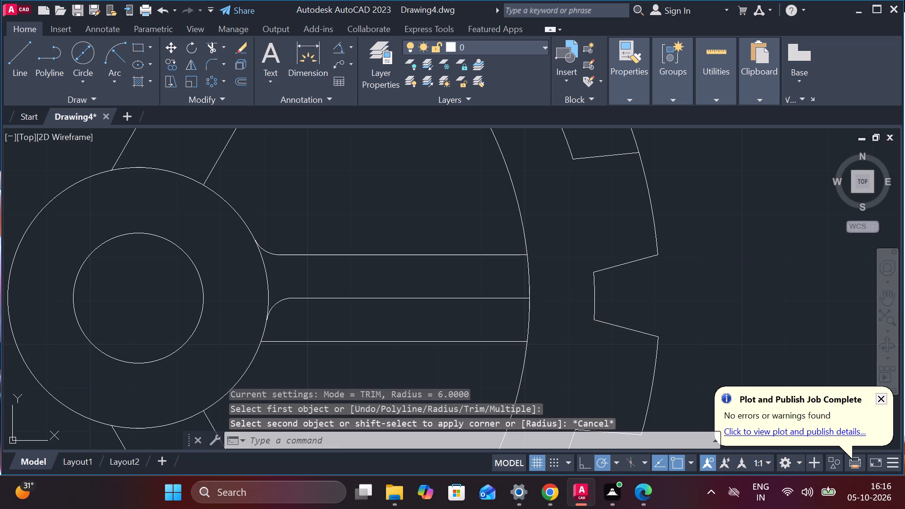
pyautogui.click(530, 277)
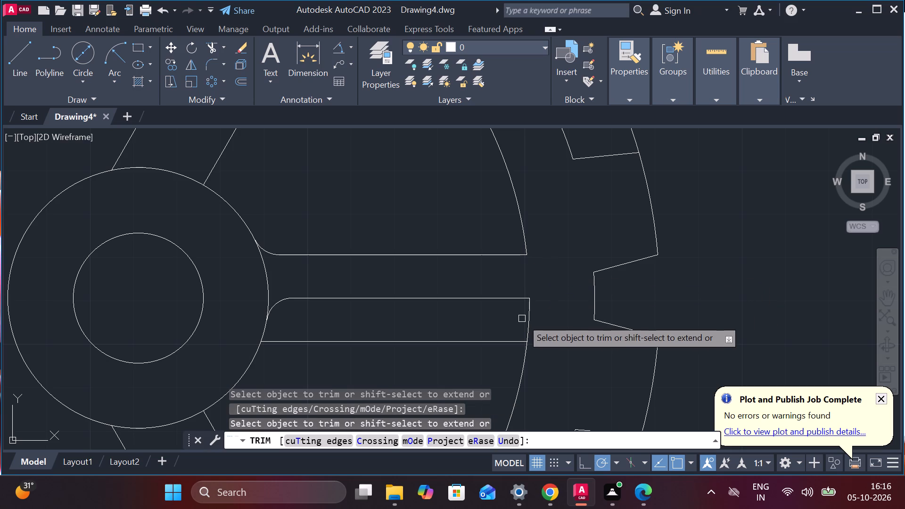
pyautogui.click(527, 315)
pyautogui.press('Escape')
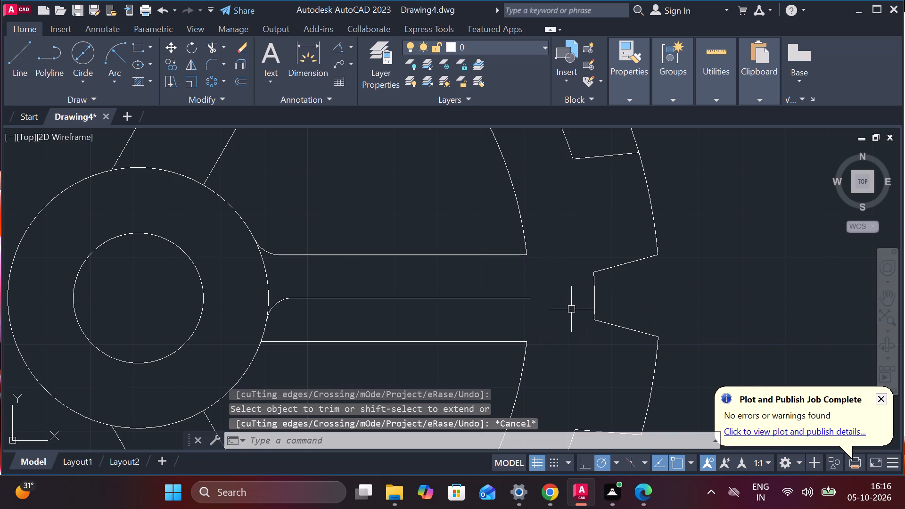
# Fillet the horizontal spoke's upper line to the upper part of the large inner arc with a radius of 6.
pyautogui.press('f')
pyautogui.press('Return')
pyautogui.press('r')
pyautogui.press('Return')
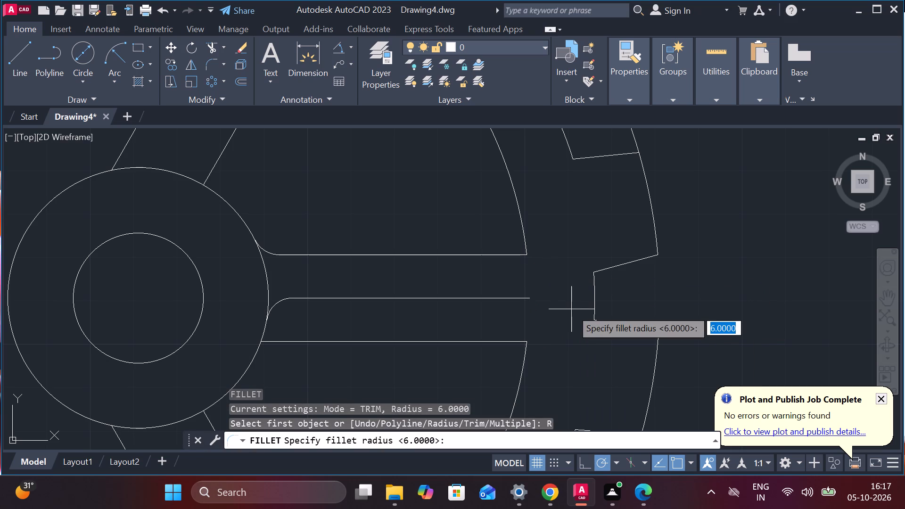
pyautogui.press('Return')
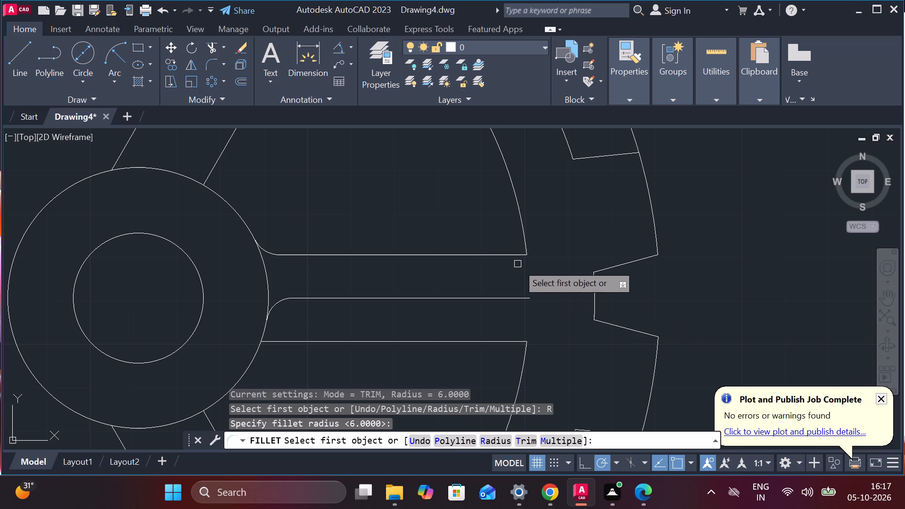
pyautogui.click(507, 259)
pyautogui.click(508, 256)
pyautogui.click(522, 240)
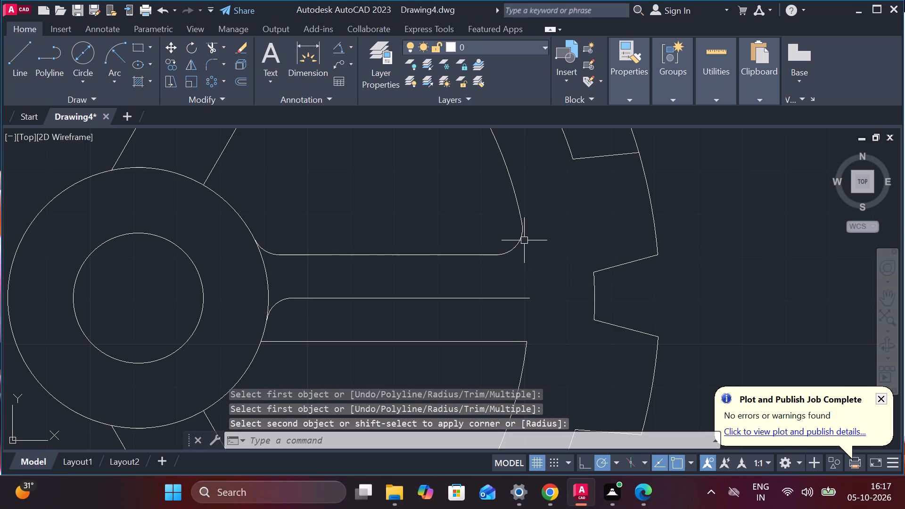
# Fillet the horizontal spoke's lower line to the lower part of the large inner arc with a radius of 6.
pyautogui.press('space')
pyautogui.click(499, 344)
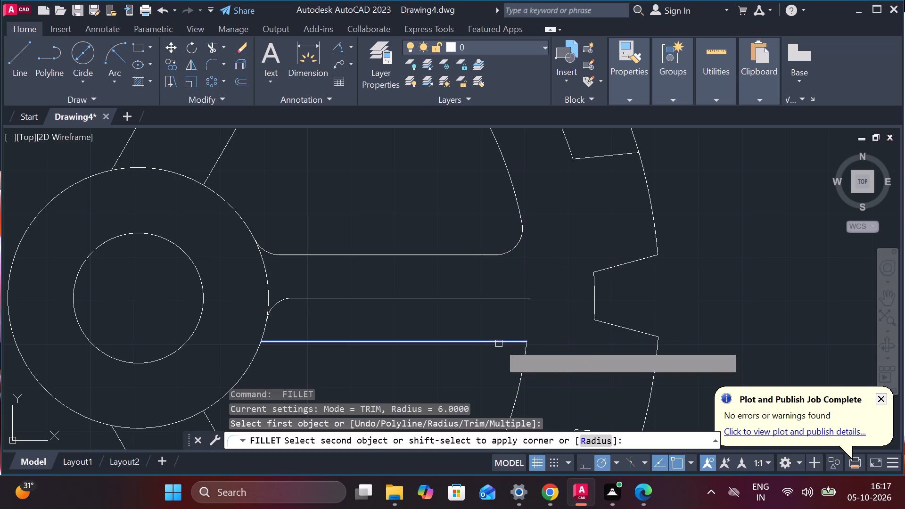
pyautogui.click(526, 355)
pyautogui.press('Escape')
# Extend the lower part of the large inner arc upward across the horizontal spoke's rim end to rejoin the upper part.
pyautogui.write('EX')
pyautogui.press('space')
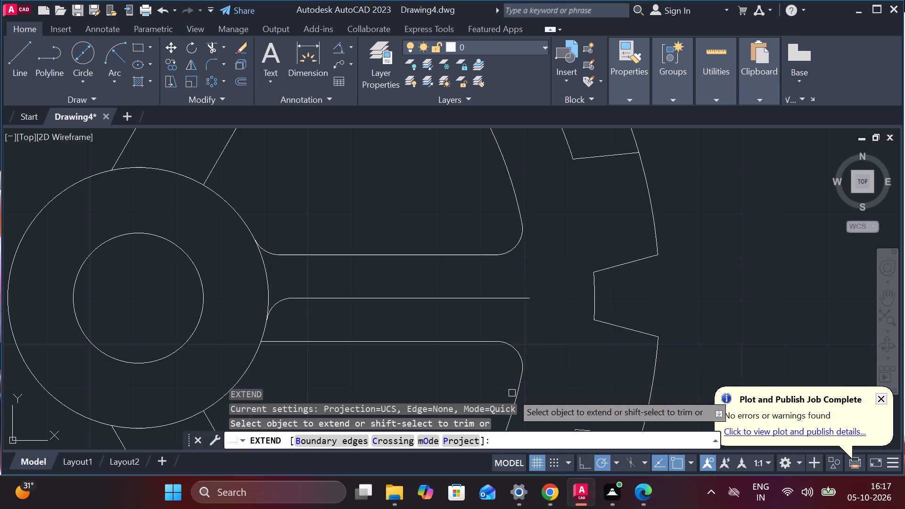
pyautogui.click(516, 389)
pyautogui.click(526, 337)
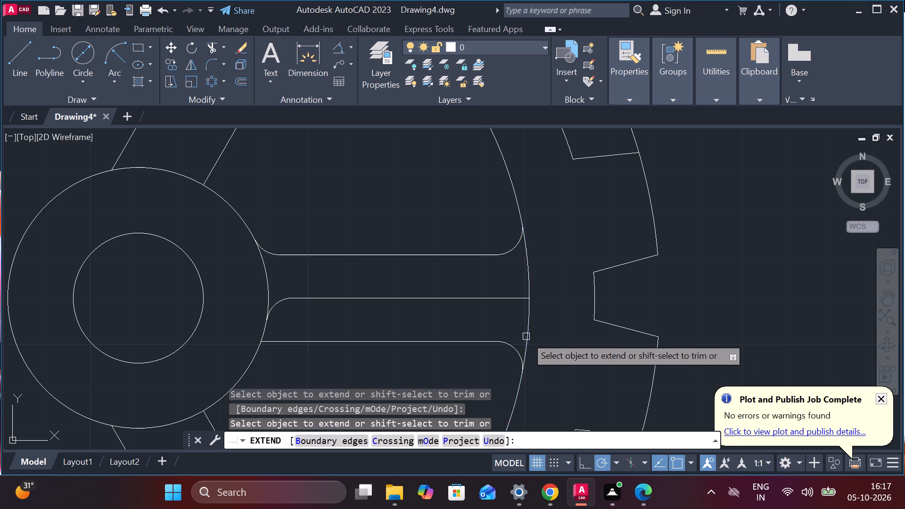
pyautogui.scroll(-2, 549, 313)
pyautogui.press('Escape')
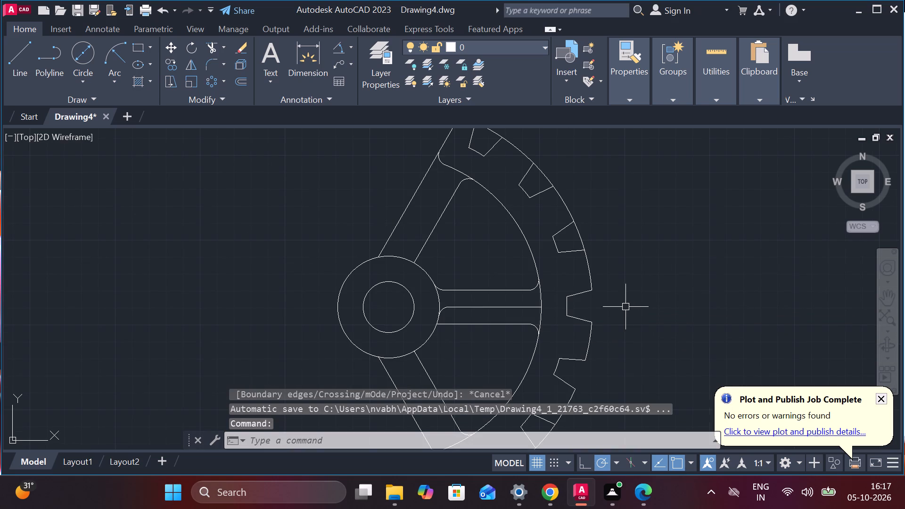
# Draw a horizontal line 100 long from the hub centre, pointing away from the toothed rim.
pyautogui.moveTo(293, 268); pyautogui.dragTo(338, 254, button='middle')
pyautogui.scroll(-1, 334, 255)
pyautogui.moveTo(337, 260); pyautogui.dragTo(352, 251, button='middle')
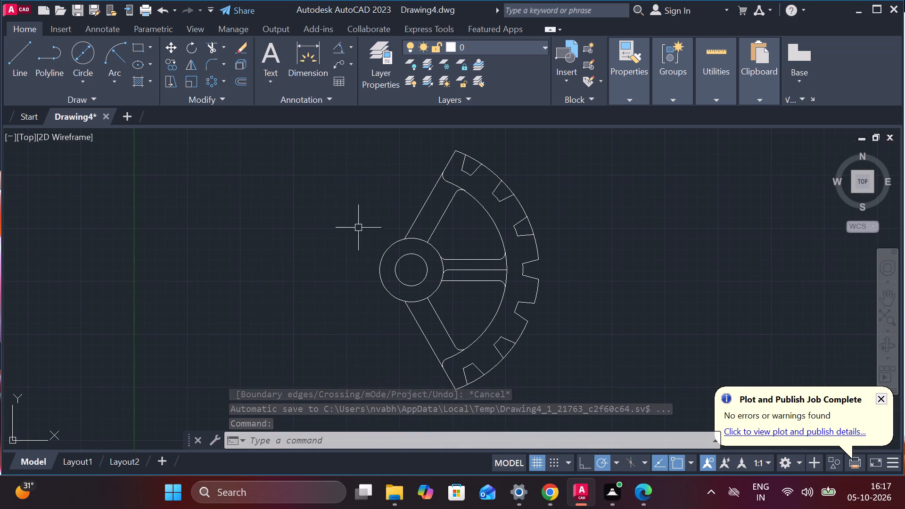
pyautogui.click(22, 57)
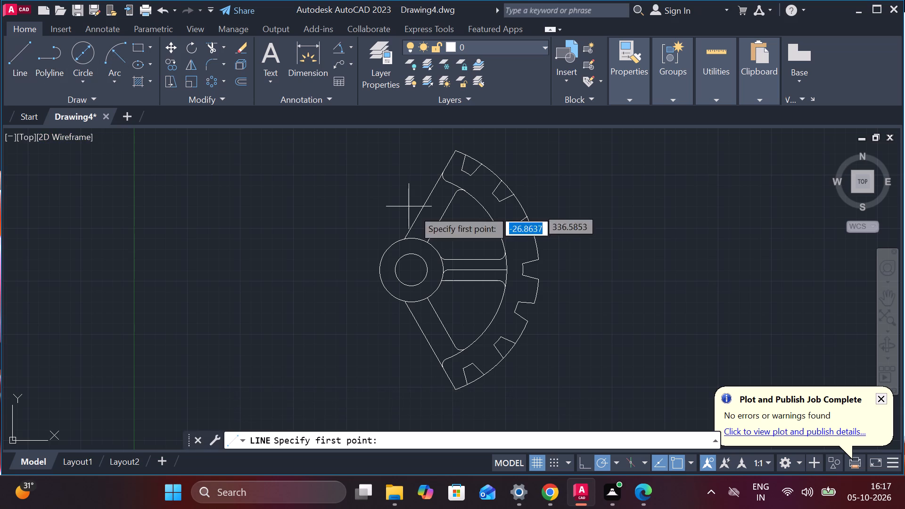
pyautogui.click(410, 269)
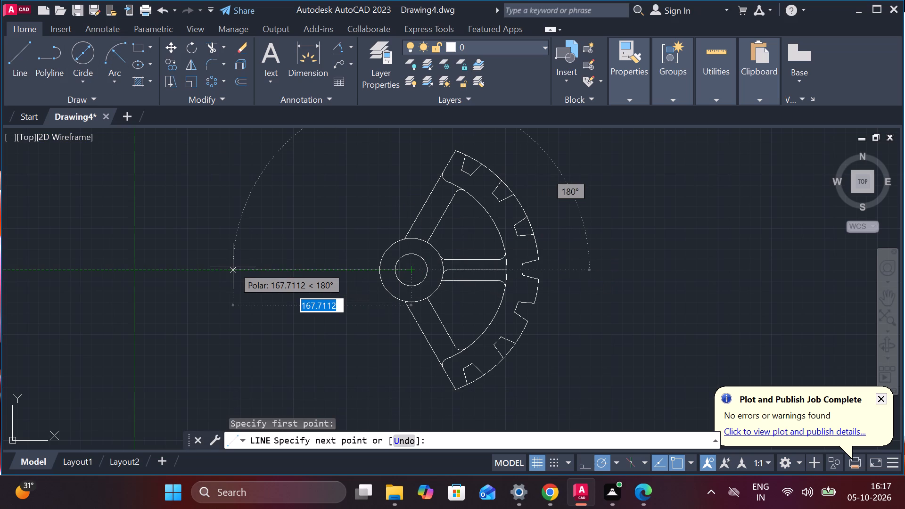
pyautogui.write('100')
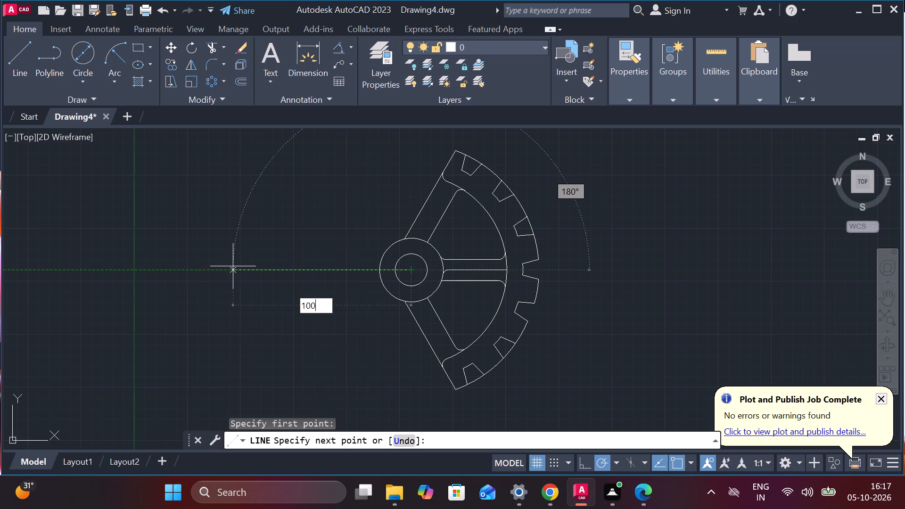
pyautogui.press('Return')
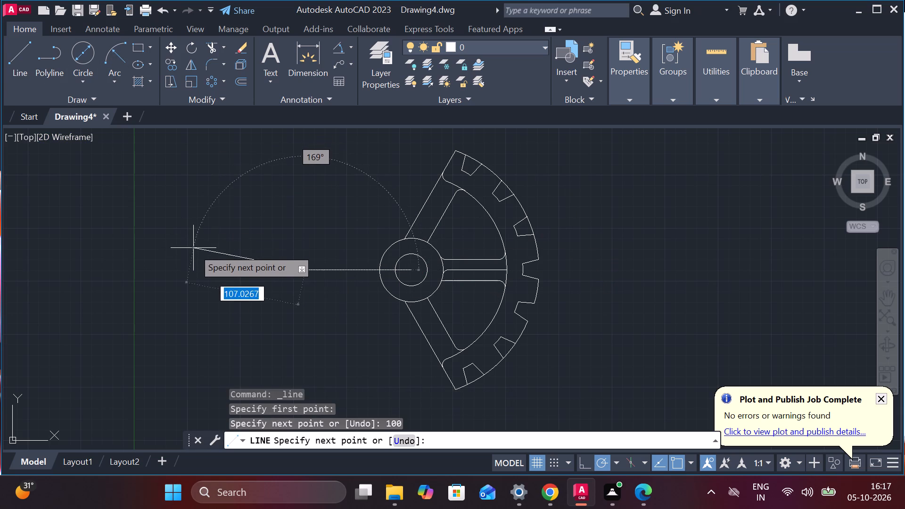
pyautogui.press('Escape')
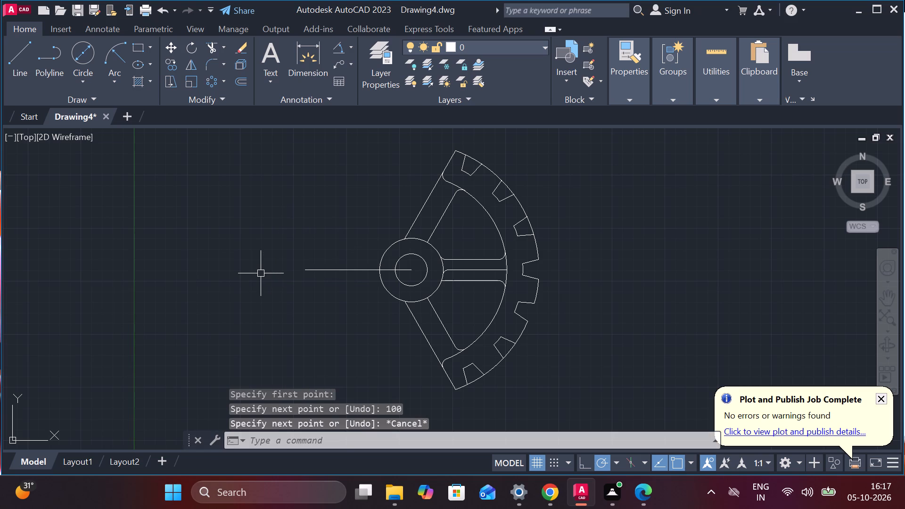
# Draw a circle of diameter 30 centred on the free end of the 100-long line.
pyautogui.press('c')
pyautogui.press('Return')
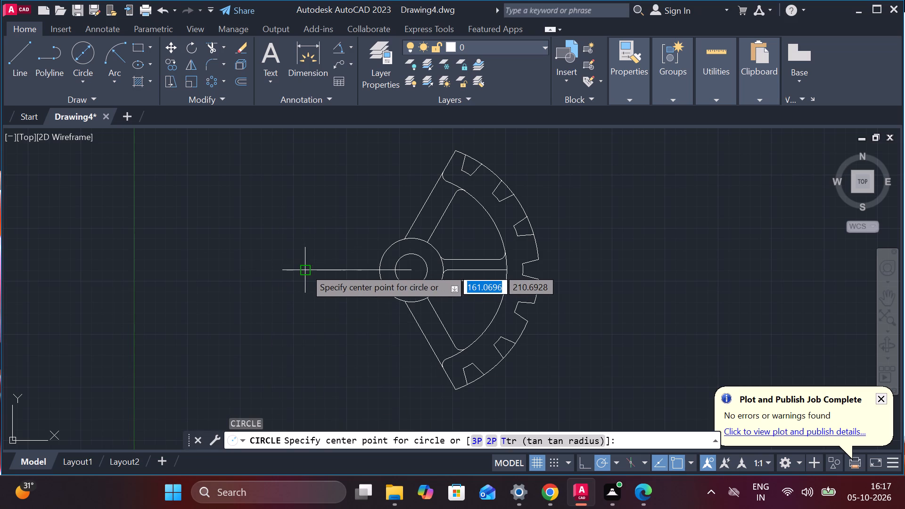
pyautogui.click(305, 268)
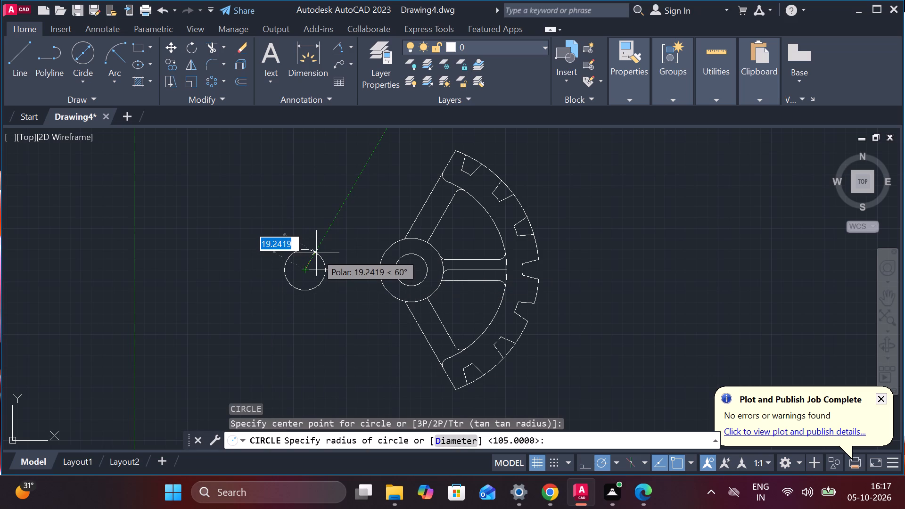
pyautogui.press('d')
pyautogui.press('Return')
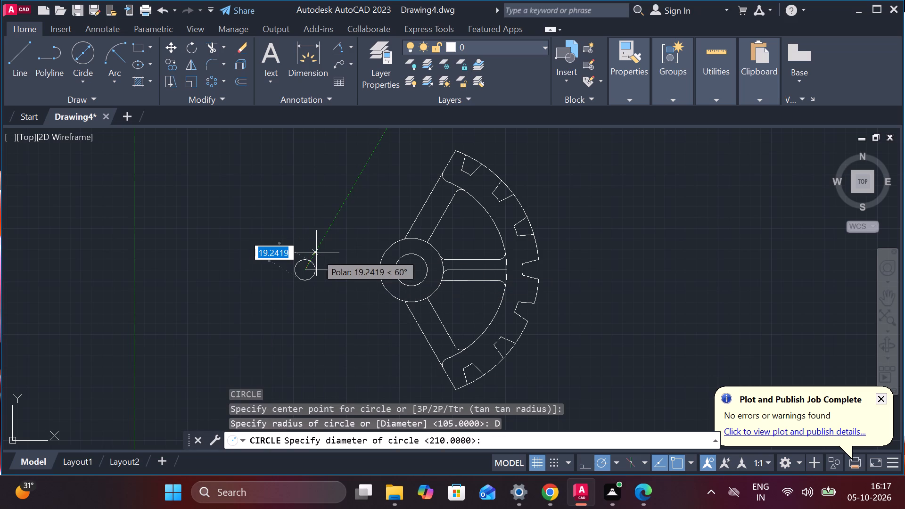
pyautogui.write('30')
pyautogui.press('Return')
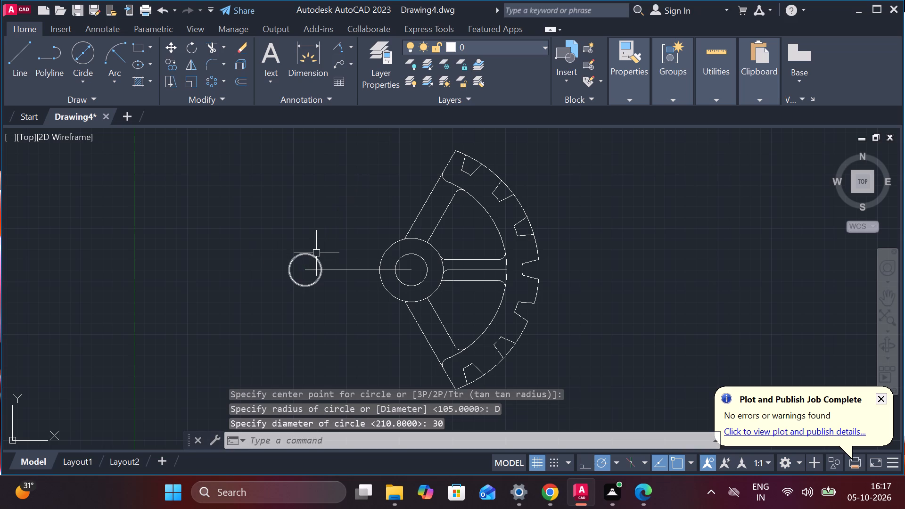
# Draw a concentric circle of diameter 12 inside the 30-diameter circle.
pyautogui.scroll(1, 324, 266)
pyautogui.press('space')
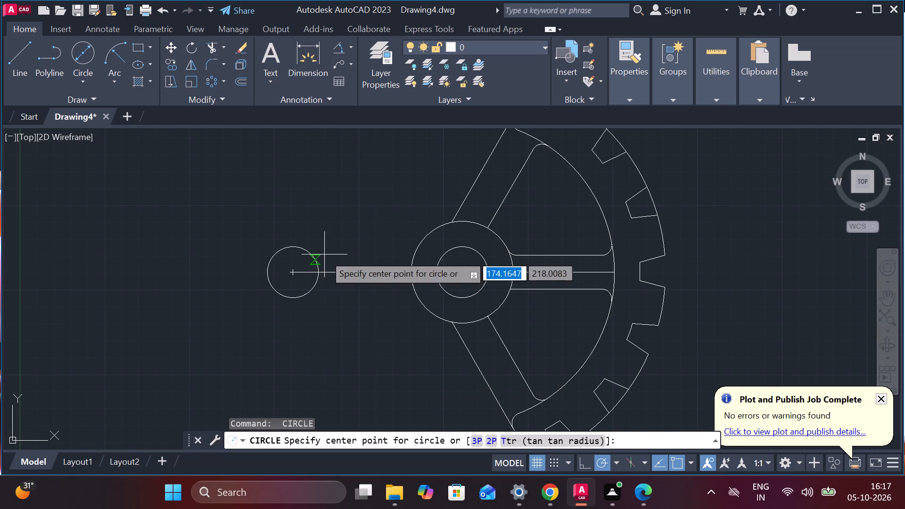
pyautogui.click(289, 272)
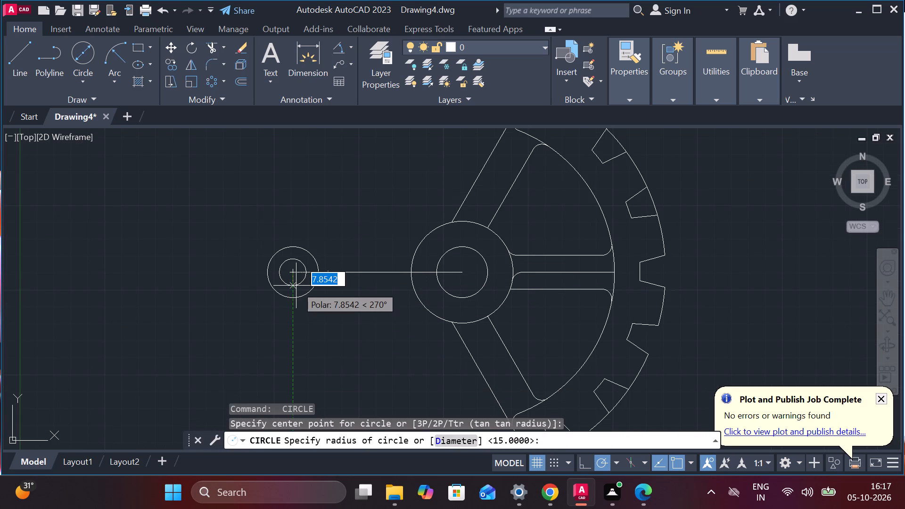
pyautogui.press('d')
pyautogui.press('Return')
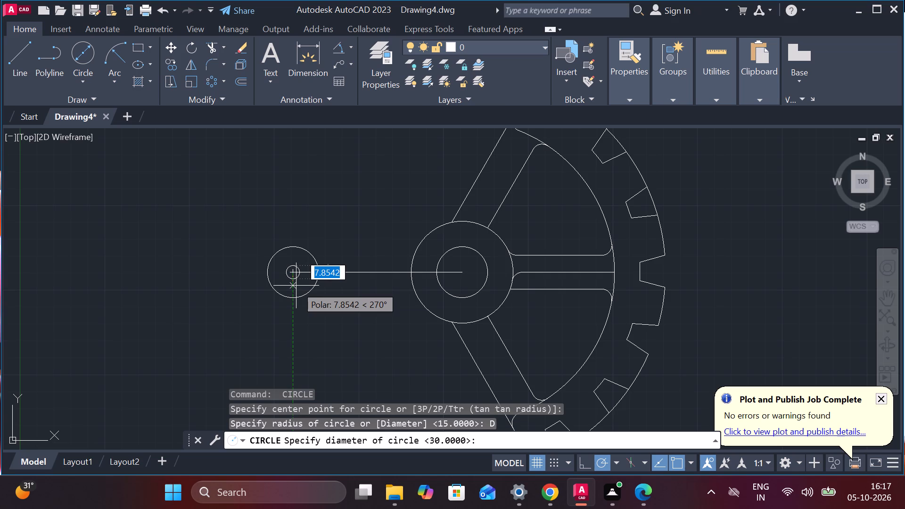
pyautogui.write('12')
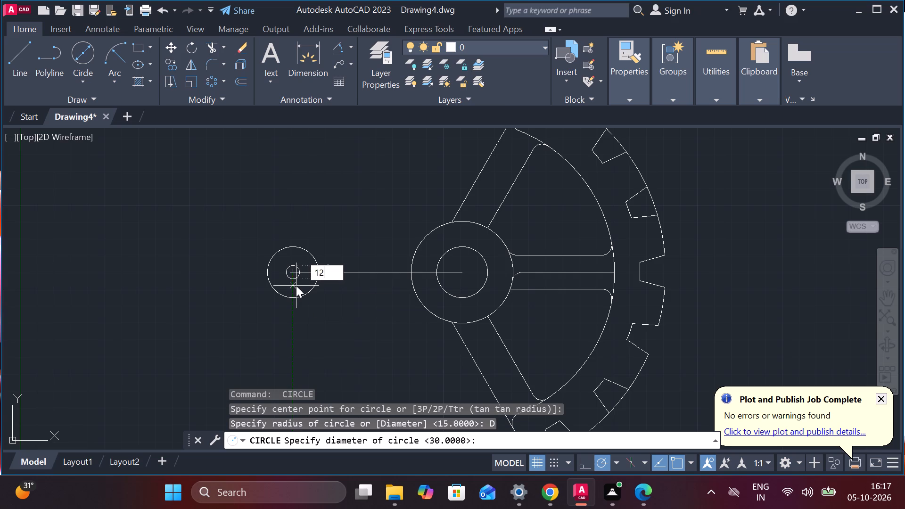
pyautogui.press('Return')
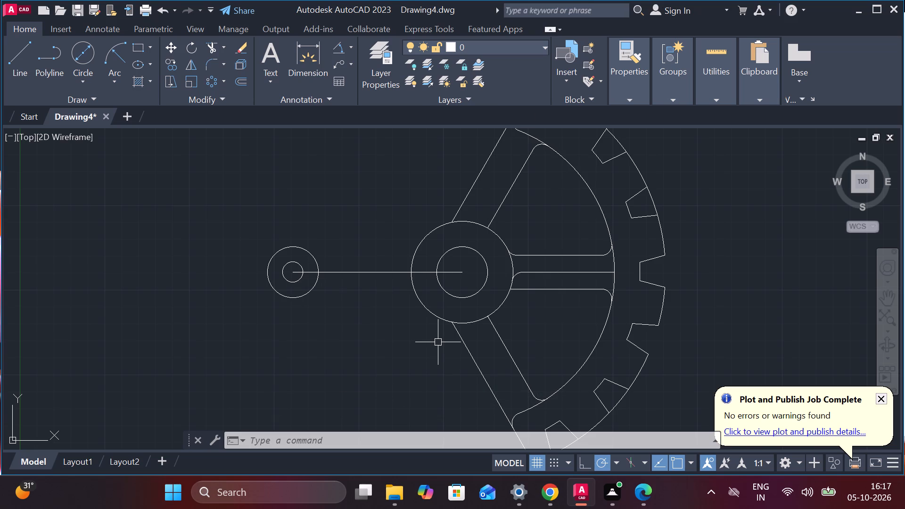
# Draw a horizontal line from the top quadrant of the 30-diameter circle to a point inside the hub's outer circle.
pyautogui.moveTo(415, 202); pyautogui.dragTo(381, 246, button='middle')
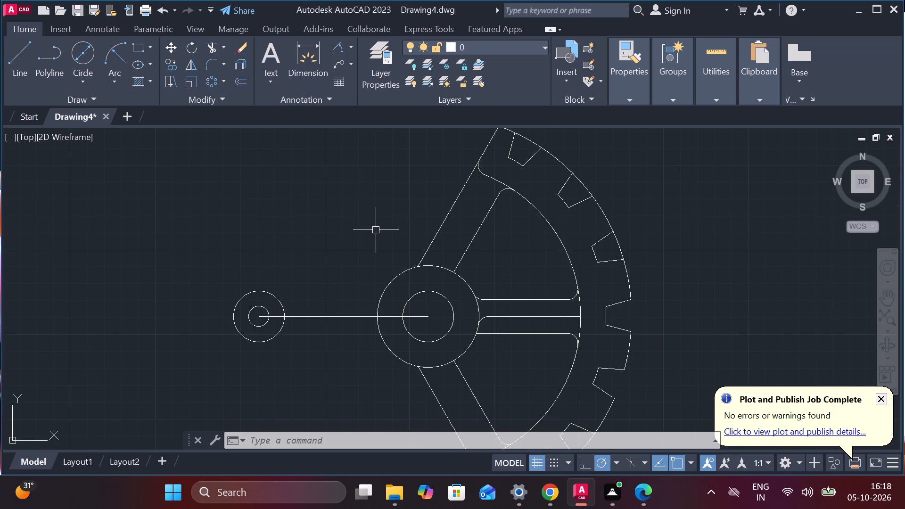
pyautogui.press('l')
pyautogui.press('Return')
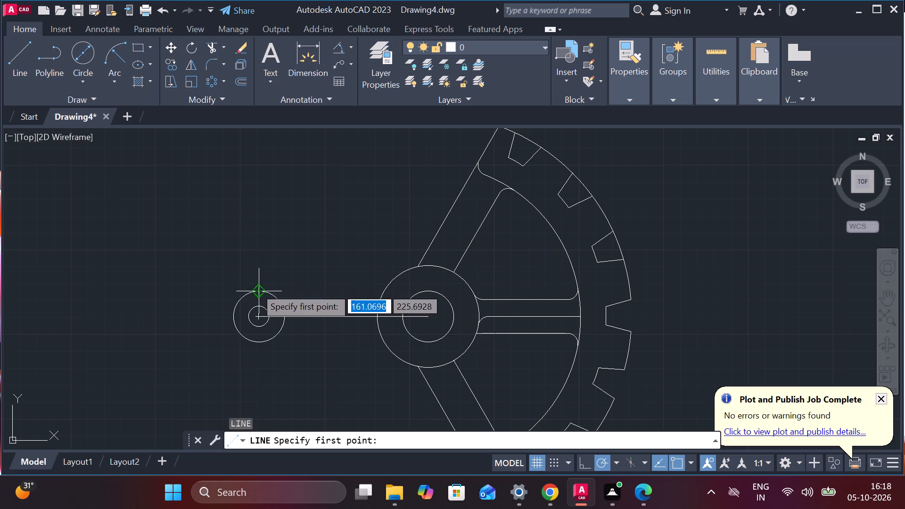
pyautogui.click(258, 287)
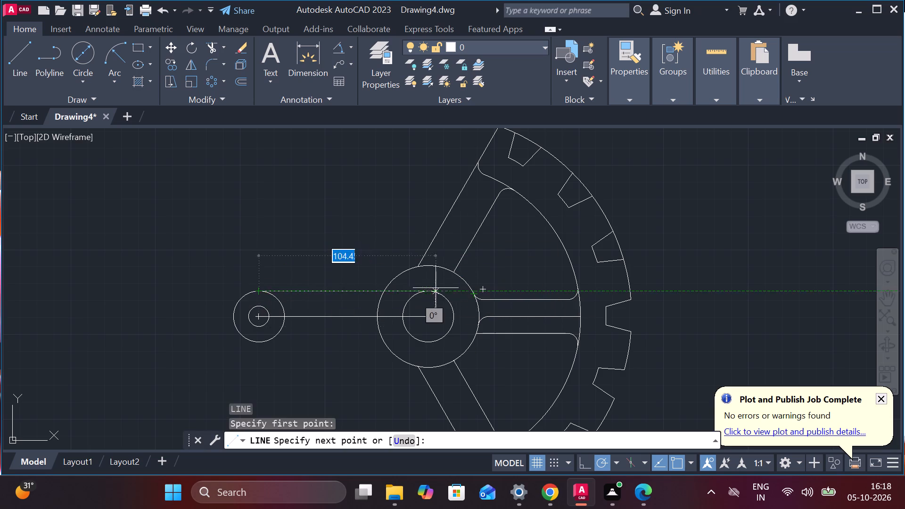
pyautogui.scroll(3, 416, 288)
pyautogui.click(392, 301)
pyautogui.press('Escape')
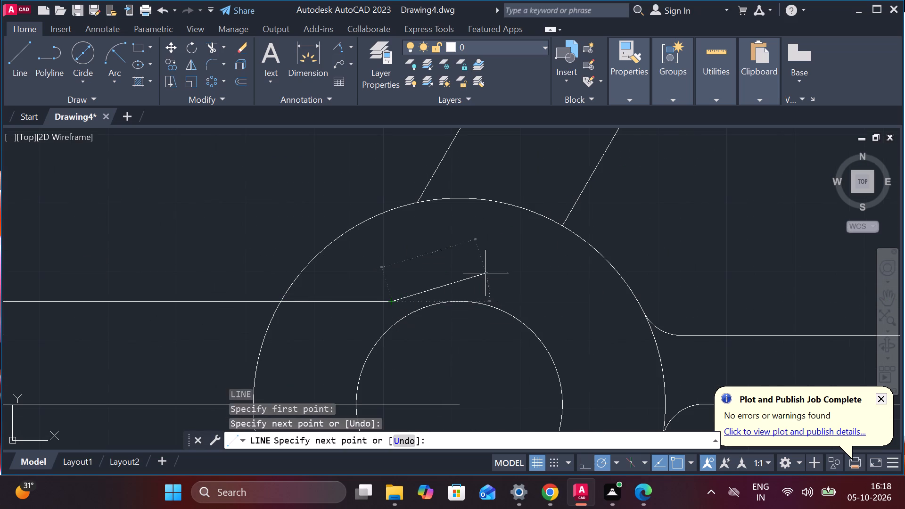
# Draw a horizontal line from the bottom quadrant of the 30-diameter circle to a point inside the hub's outer circle.
pyautogui.scroll(-3, 463, 267)
pyautogui.press('space')
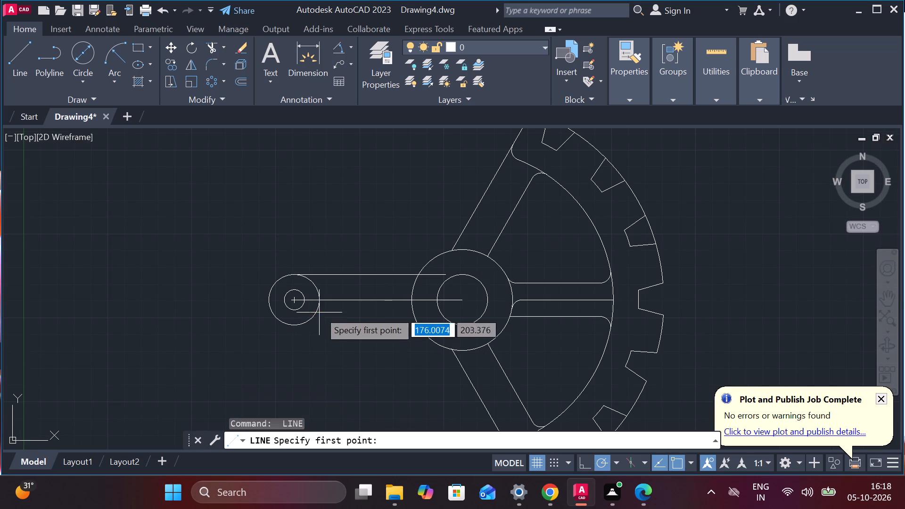
pyautogui.click(295, 324)
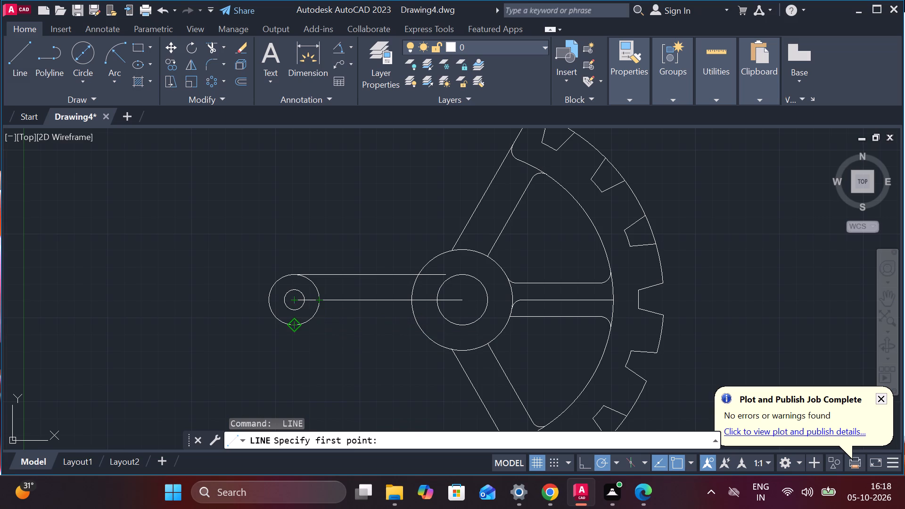
pyautogui.scroll(2, 476, 324)
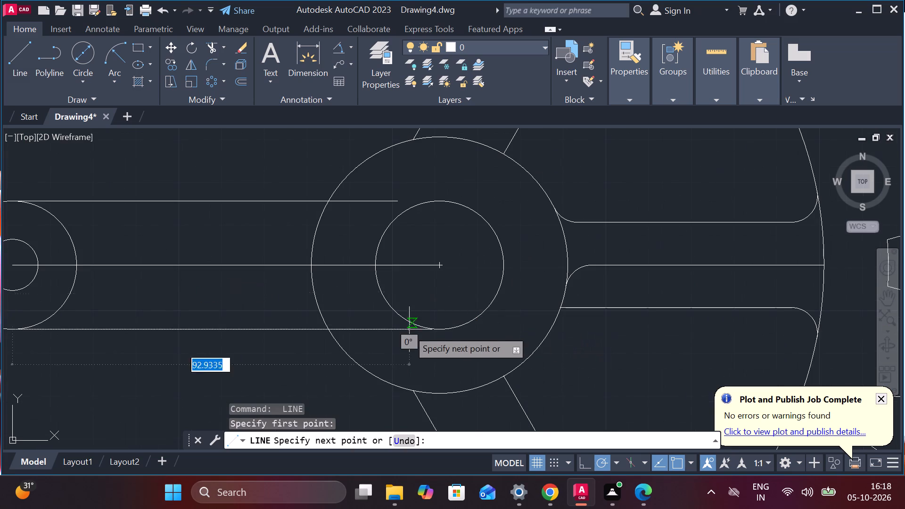
pyautogui.click(379, 333)
pyautogui.press('Escape')
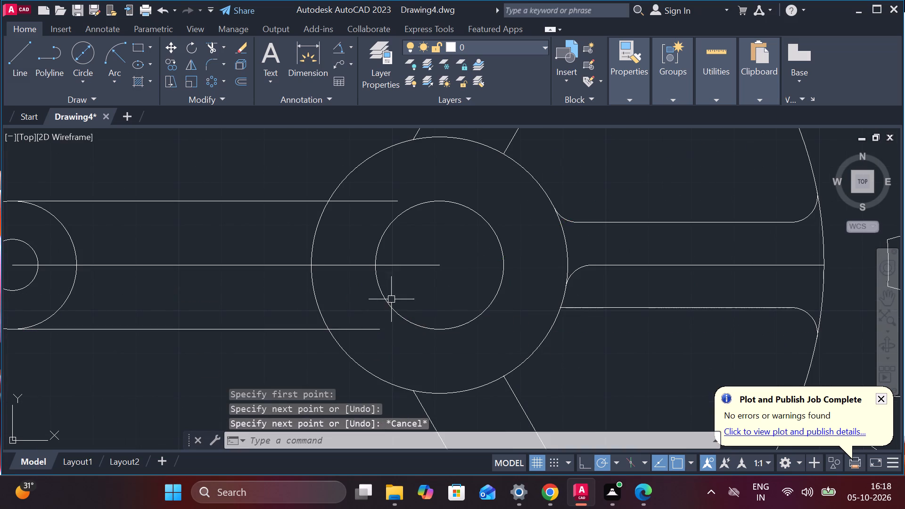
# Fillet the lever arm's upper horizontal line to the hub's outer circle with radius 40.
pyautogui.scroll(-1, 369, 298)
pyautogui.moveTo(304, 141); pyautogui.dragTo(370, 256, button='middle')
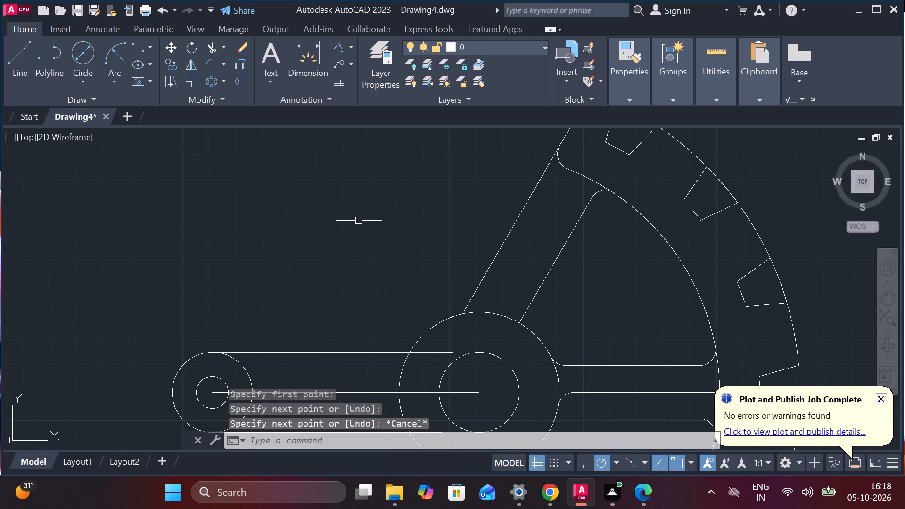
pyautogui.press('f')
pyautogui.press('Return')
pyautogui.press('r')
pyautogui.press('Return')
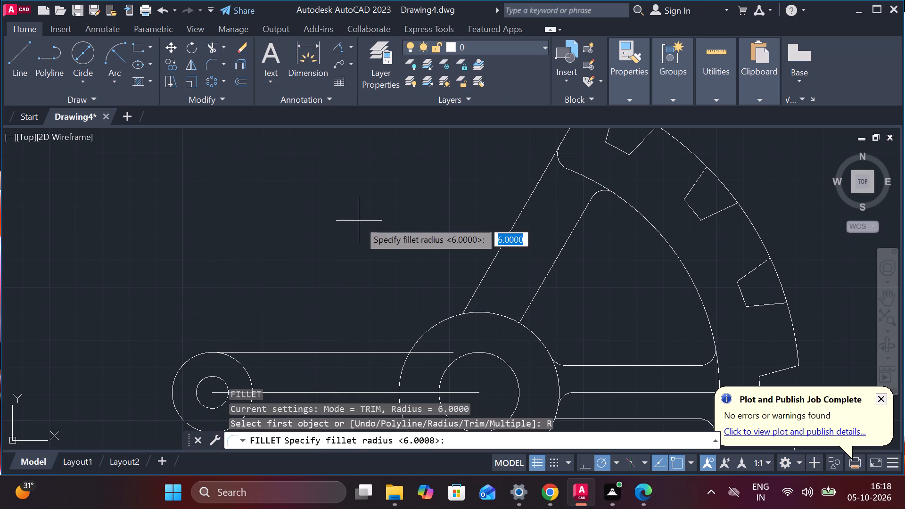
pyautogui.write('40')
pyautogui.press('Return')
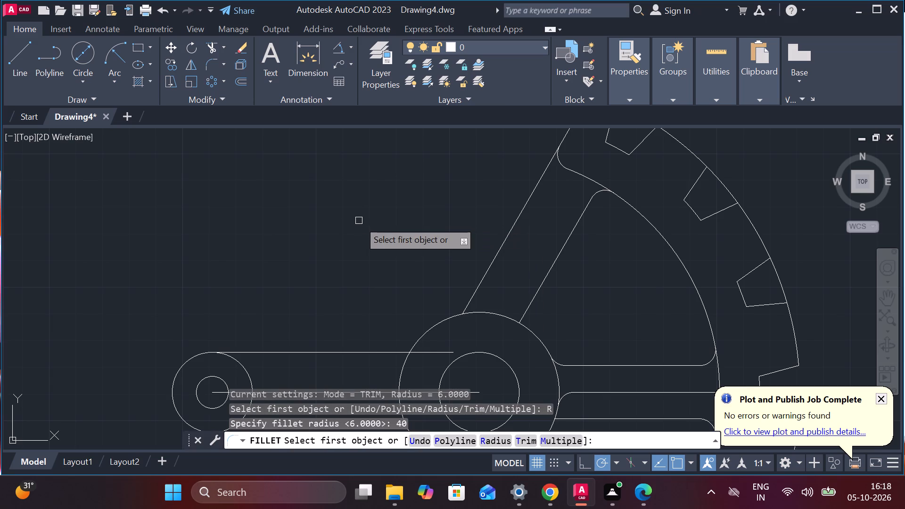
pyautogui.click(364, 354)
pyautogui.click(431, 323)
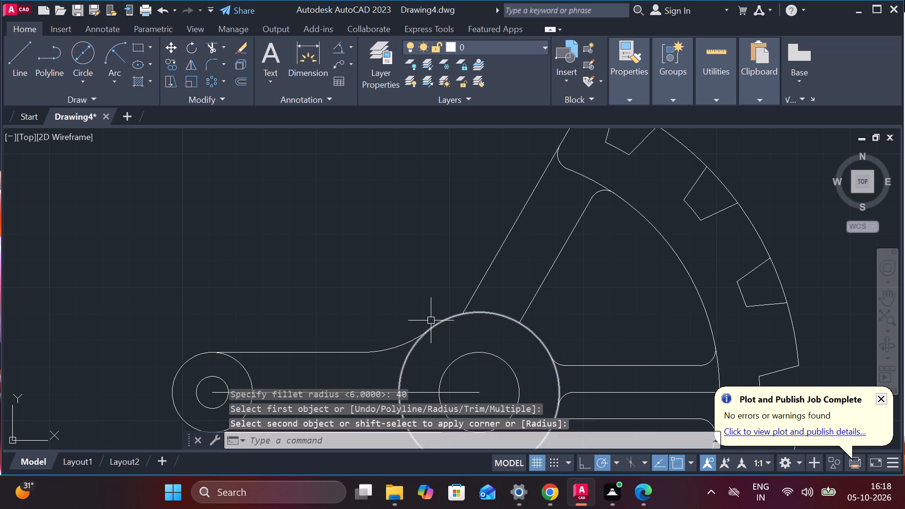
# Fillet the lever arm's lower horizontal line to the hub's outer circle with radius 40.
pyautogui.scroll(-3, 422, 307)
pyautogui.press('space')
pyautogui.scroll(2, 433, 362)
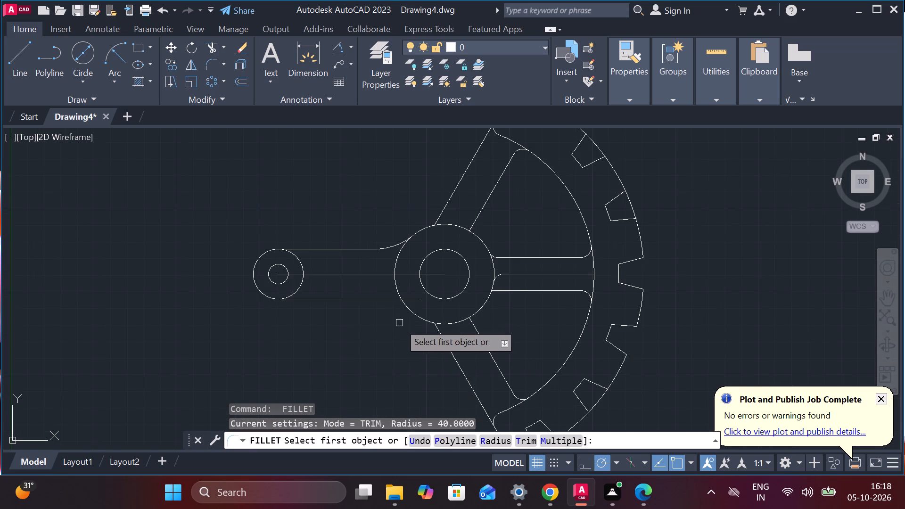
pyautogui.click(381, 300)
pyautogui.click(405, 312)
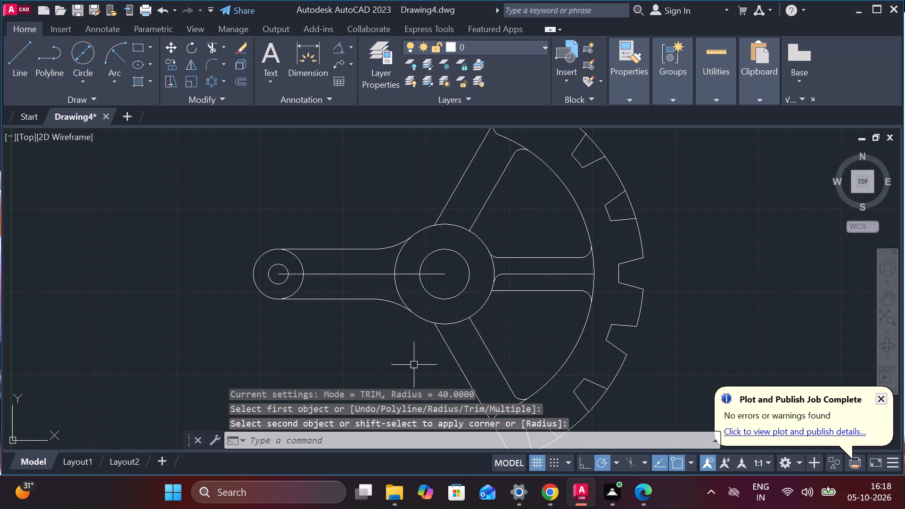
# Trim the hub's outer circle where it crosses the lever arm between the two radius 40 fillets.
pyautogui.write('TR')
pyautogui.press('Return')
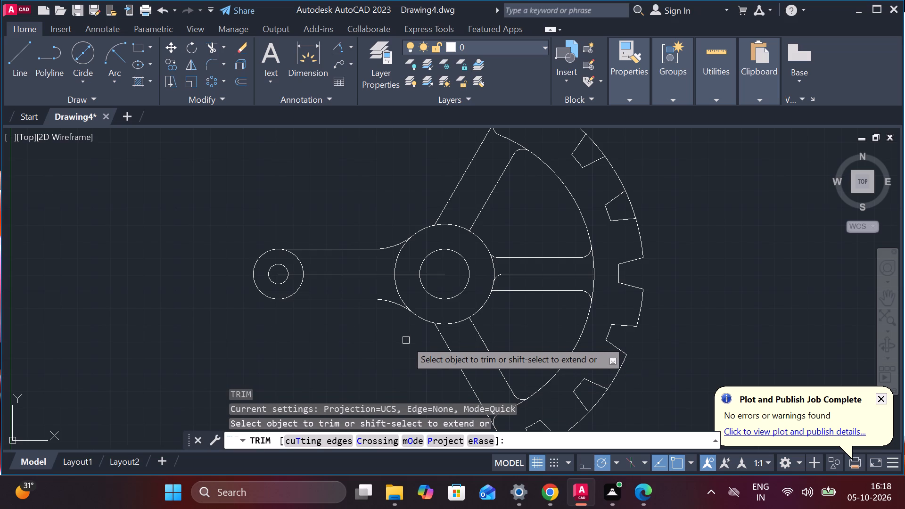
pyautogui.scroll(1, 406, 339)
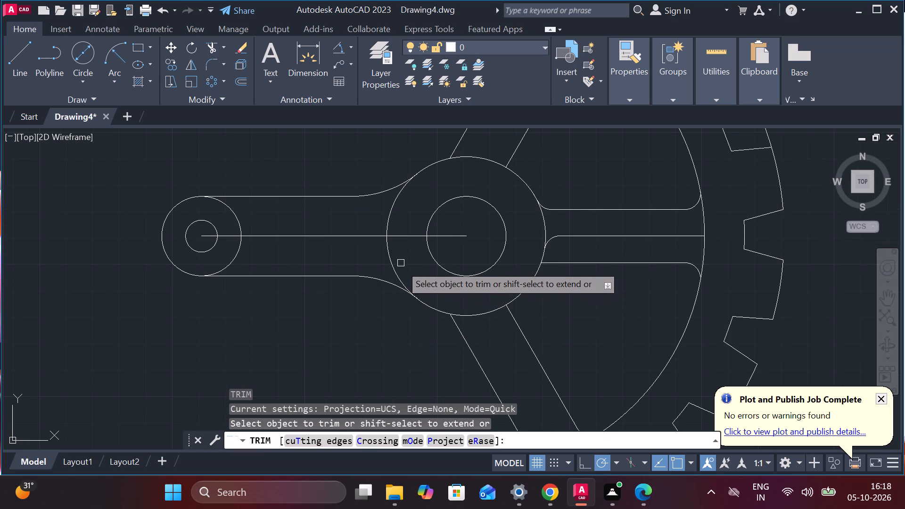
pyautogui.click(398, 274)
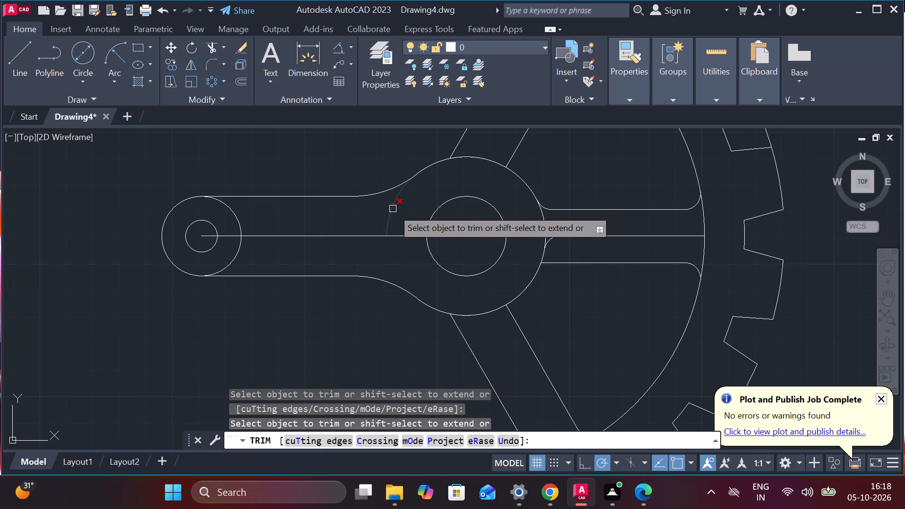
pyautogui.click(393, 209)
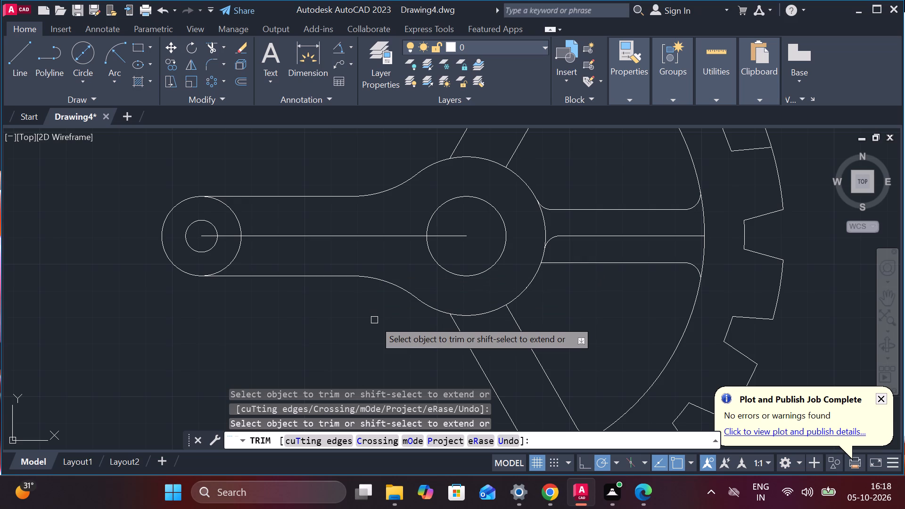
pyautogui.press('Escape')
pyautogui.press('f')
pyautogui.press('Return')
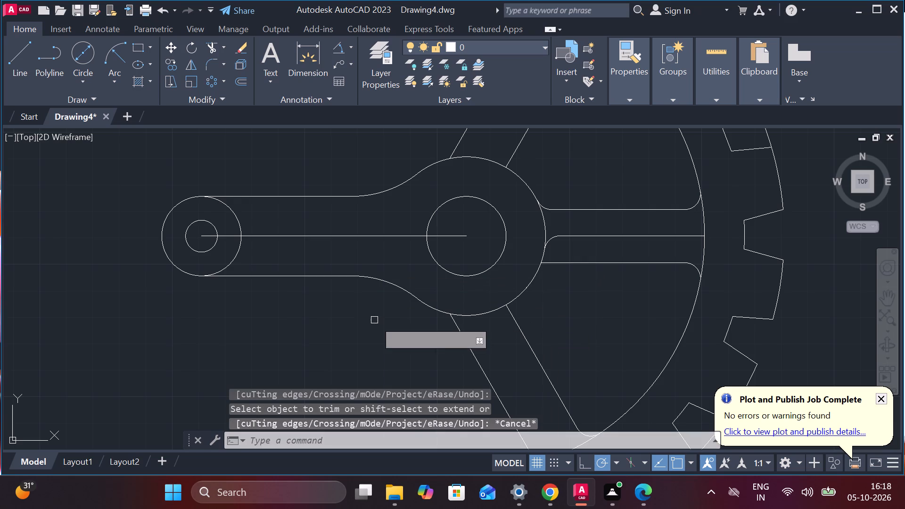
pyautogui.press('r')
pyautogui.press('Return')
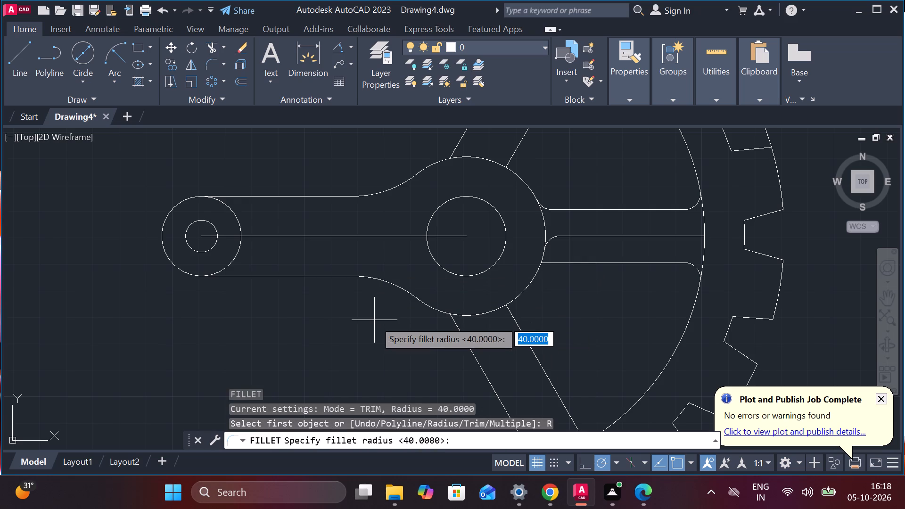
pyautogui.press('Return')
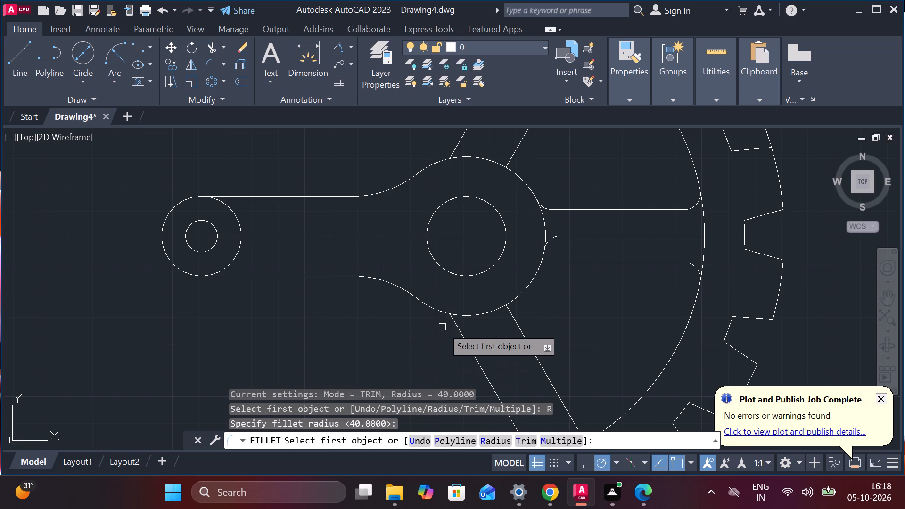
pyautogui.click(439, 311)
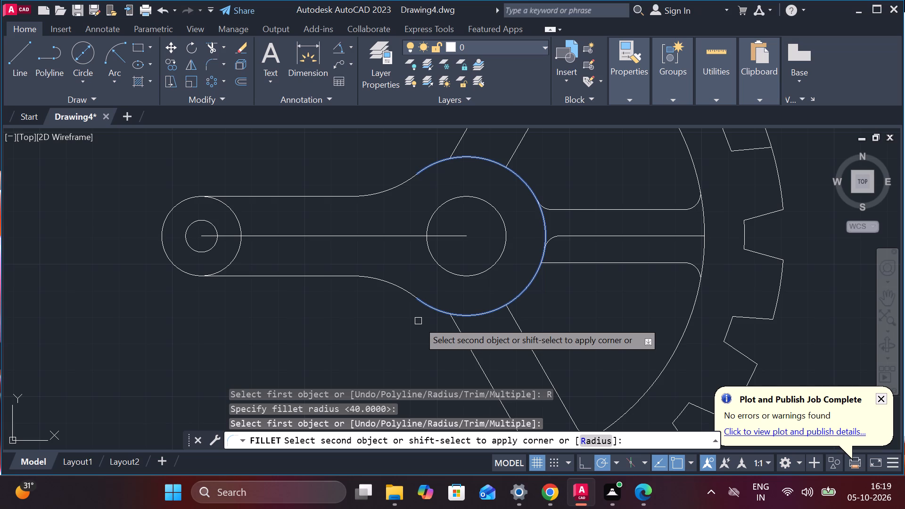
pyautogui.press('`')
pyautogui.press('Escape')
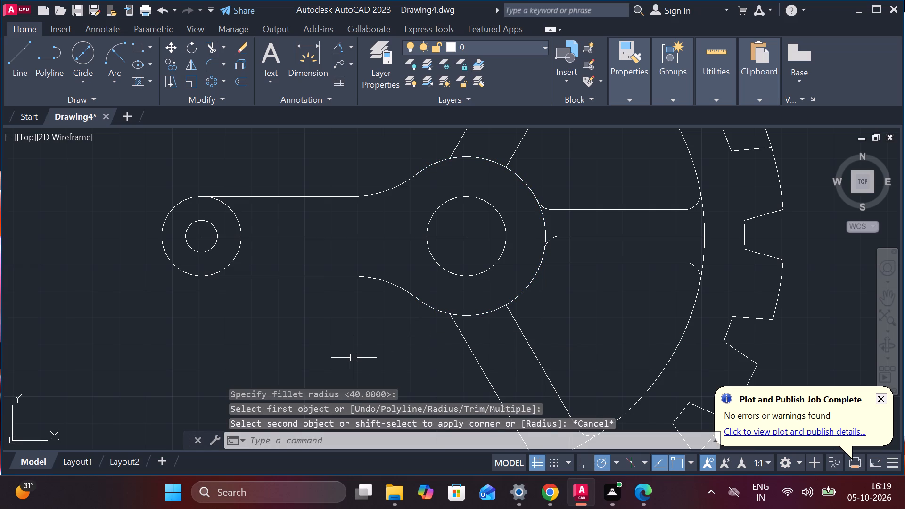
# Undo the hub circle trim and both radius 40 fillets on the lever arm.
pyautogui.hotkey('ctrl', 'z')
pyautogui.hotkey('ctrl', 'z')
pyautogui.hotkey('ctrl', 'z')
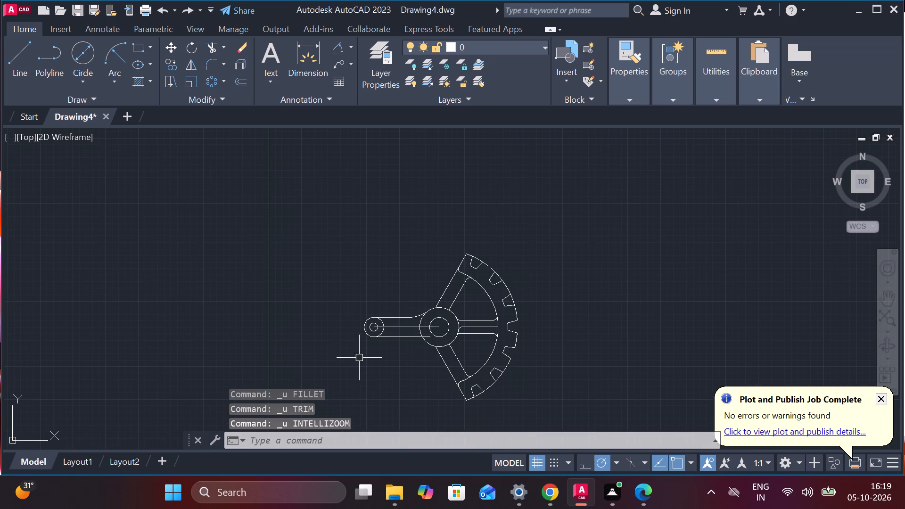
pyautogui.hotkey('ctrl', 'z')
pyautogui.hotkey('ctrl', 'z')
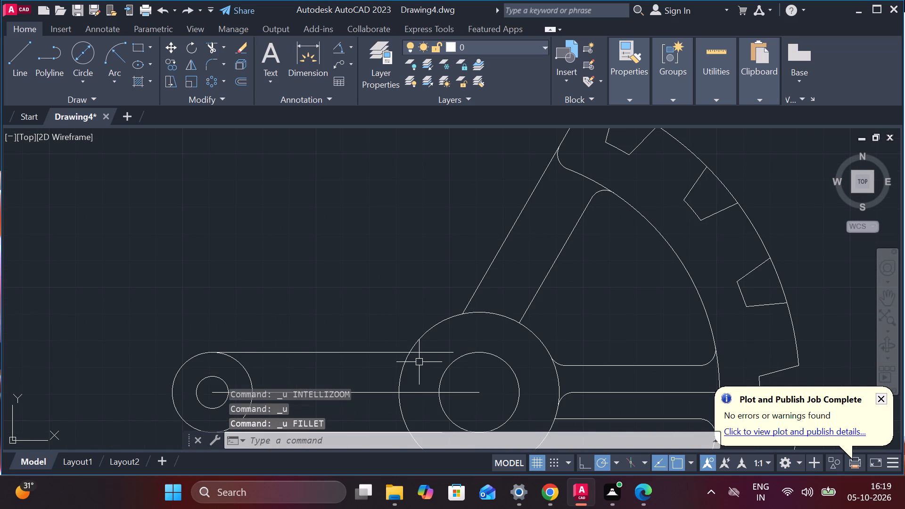
# Trim the lever arm's upper, centre and lower horizontal lines where they extend inside the hub's outer circle.
pyautogui.moveTo(415, 274); pyautogui.dragTo(396, 251, button='middle')
pyautogui.write('TR')
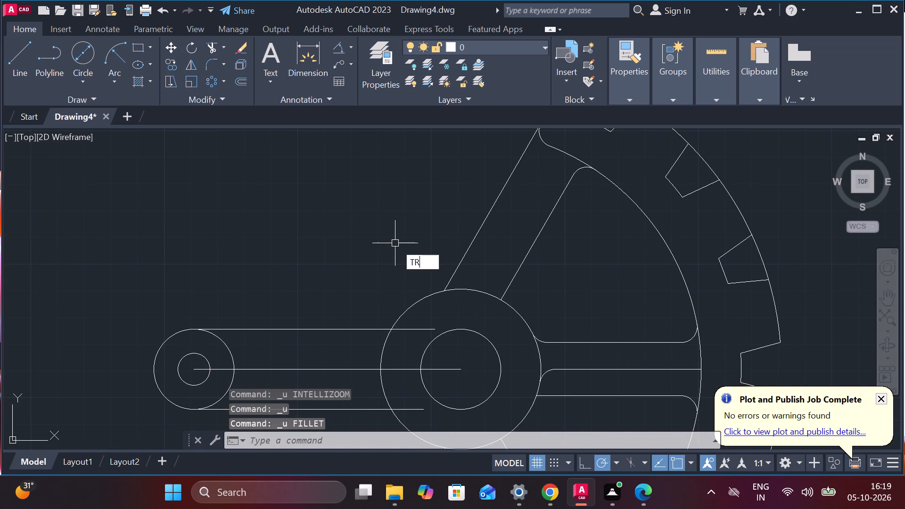
pyautogui.press('Return')
pyautogui.click(425, 330)
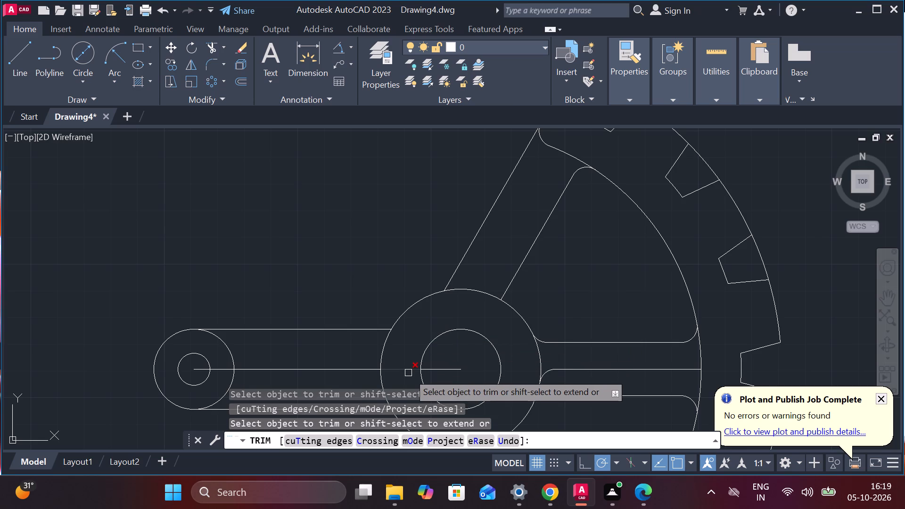
pyautogui.click(408, 373)
pyautogui.moveTo(407, 351); pyautogui.dragTo(398, 240, button='middle')
pyautogui.click(401, 297)
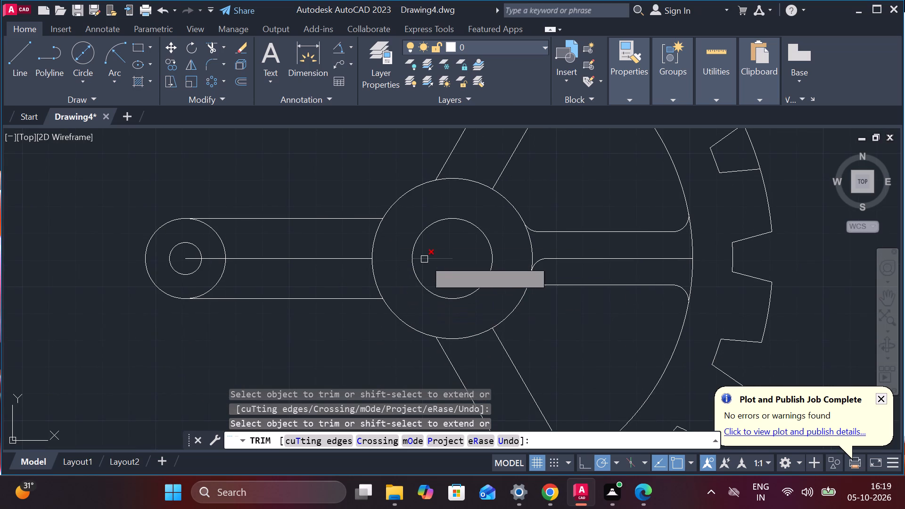
pyautogui.click(429, 259)
pyautogui.moveTo(403, 257); pyautogui.dragTo(410, 358, button='middle')
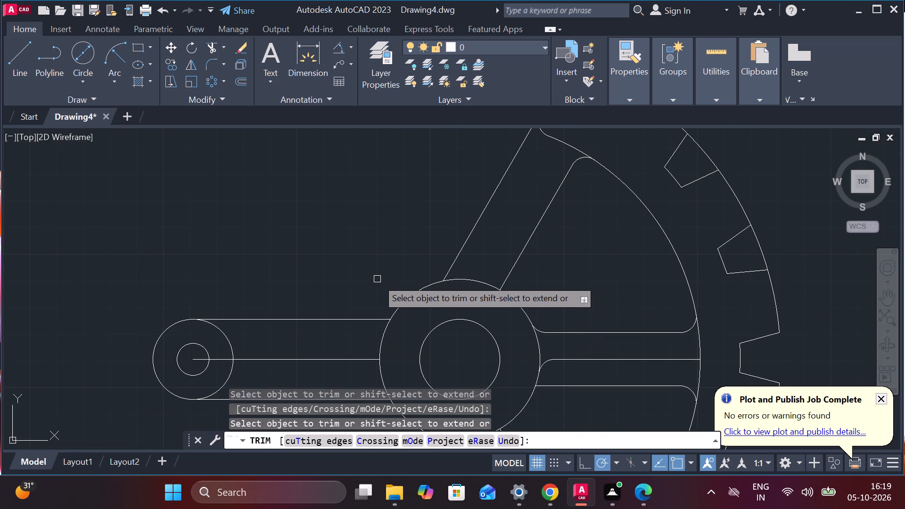
pyautogui.press('Escape')
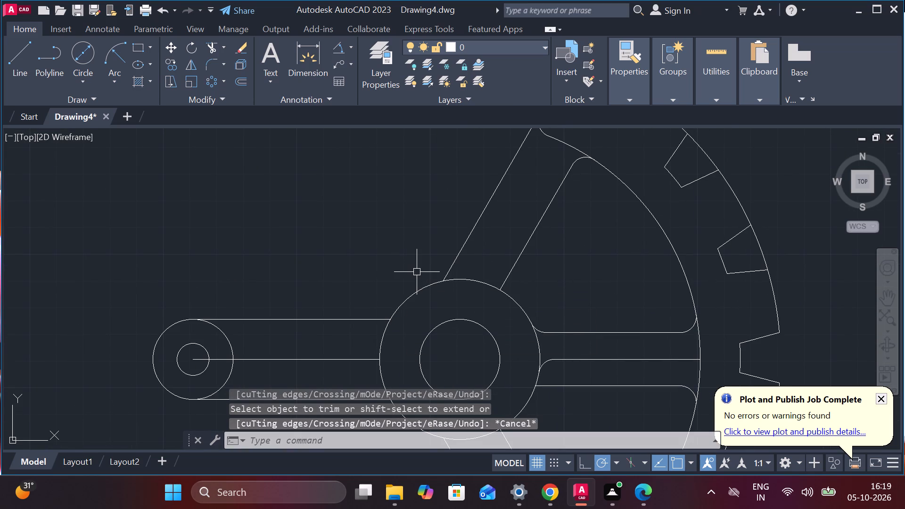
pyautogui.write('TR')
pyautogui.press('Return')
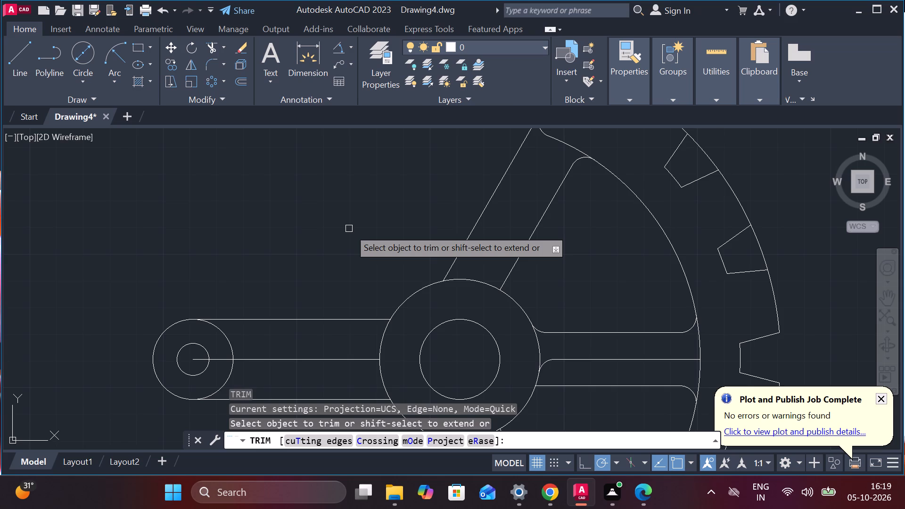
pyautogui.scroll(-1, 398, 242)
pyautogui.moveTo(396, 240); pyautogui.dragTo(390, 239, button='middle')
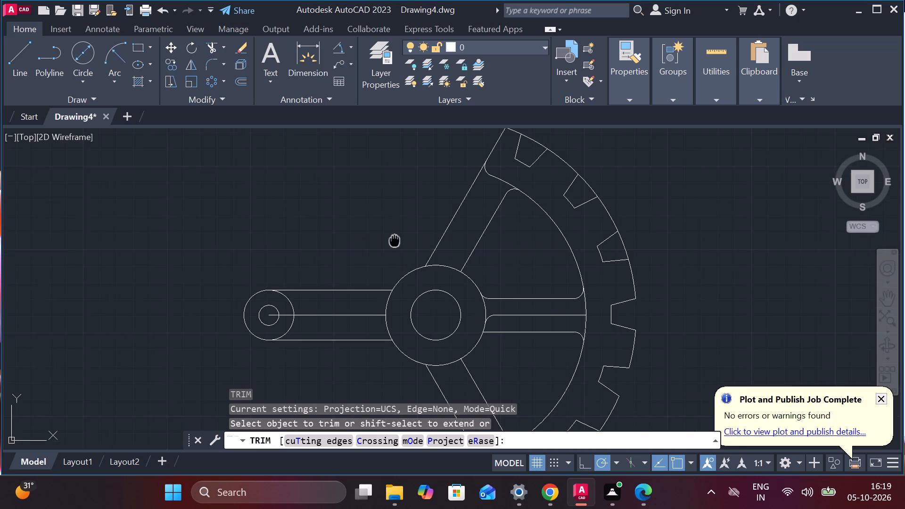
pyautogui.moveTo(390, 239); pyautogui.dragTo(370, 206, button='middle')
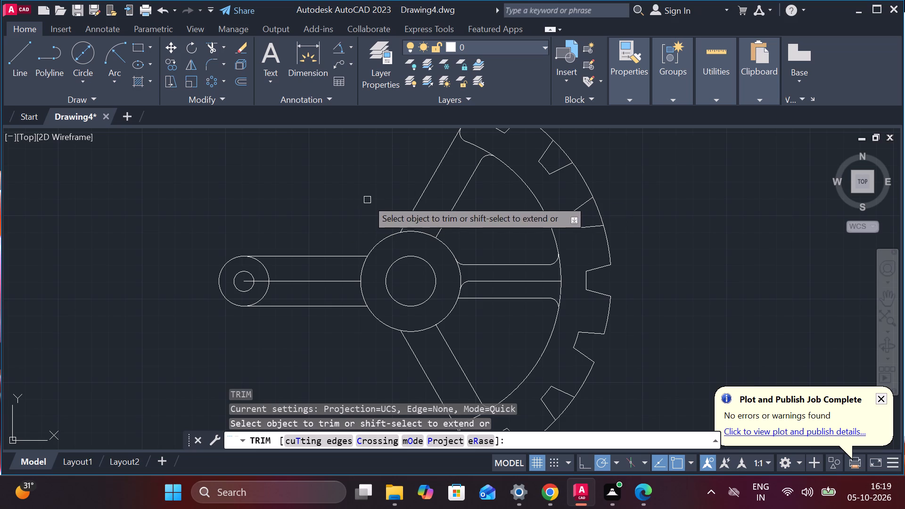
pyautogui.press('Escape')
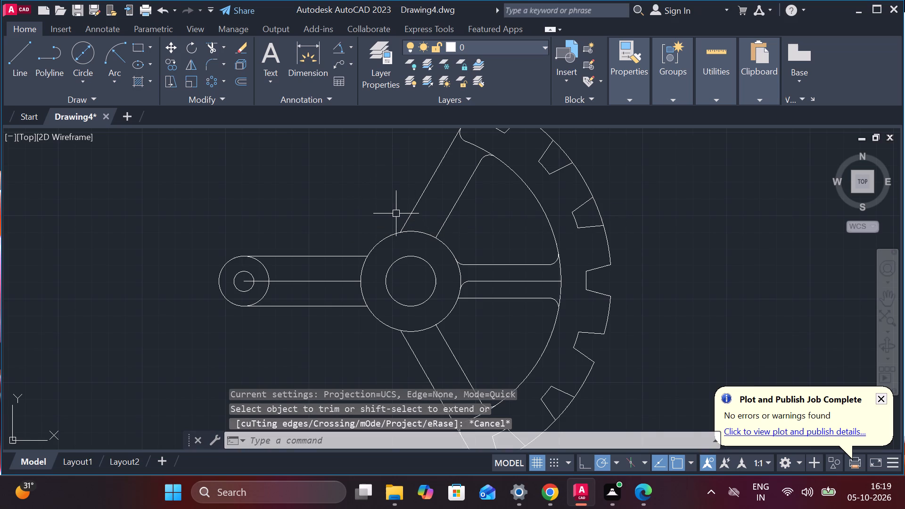
# Draw a line tangent to the upper side of the 30-diameter circle and the upper side of the hub's outer circle.
pyautogui.press('l')
pyautogui.press('Return')
pyautogui.write('TAN')
pyautogui.press('Return')
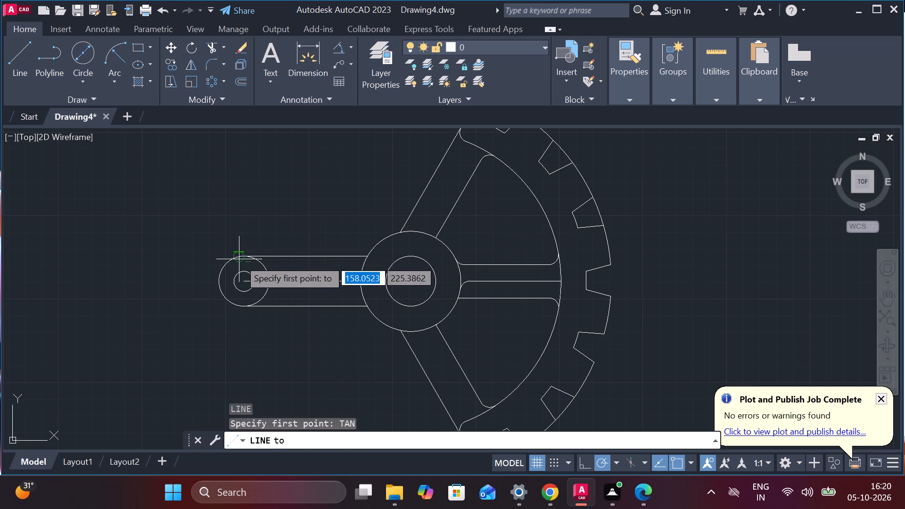
pyautogui.click(237, 254)
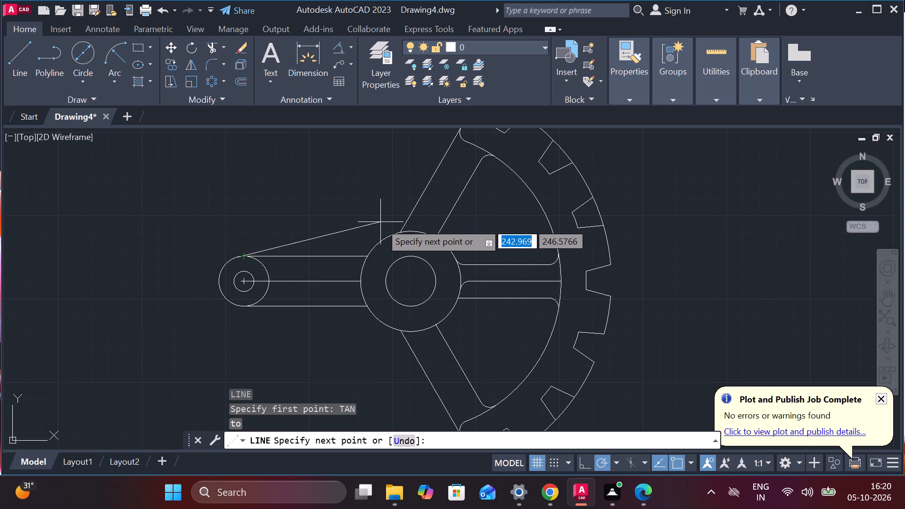
pyautogui.press('t')
pyautogui.write('AN')
pyautogui.press('Return')
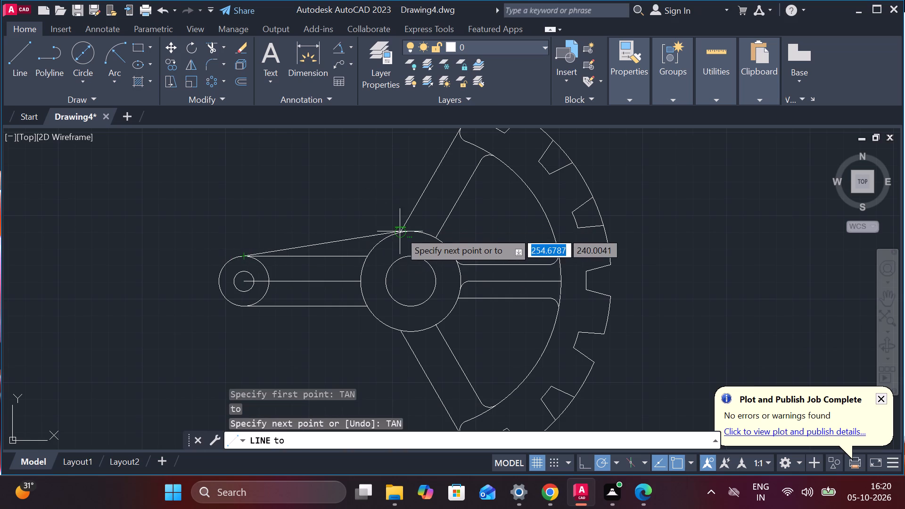
pyautogui.click(393, 238)
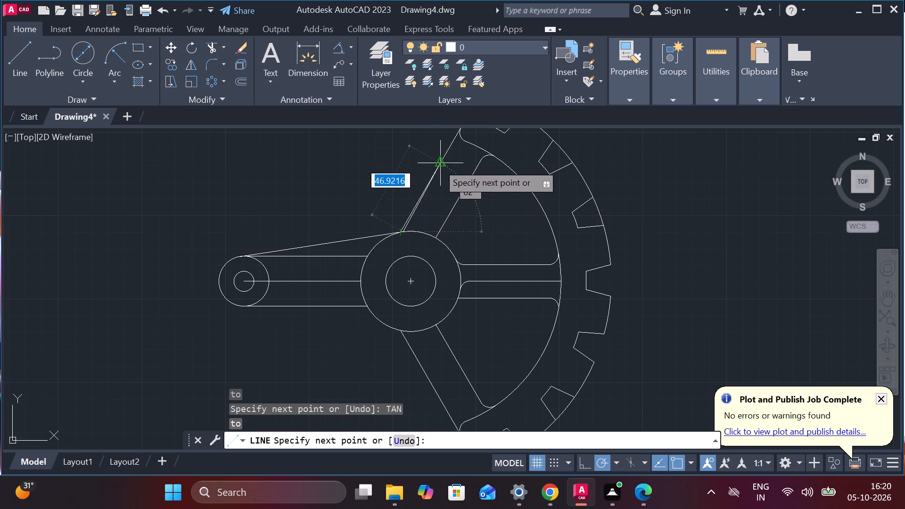
pyautogui.press('Escape')
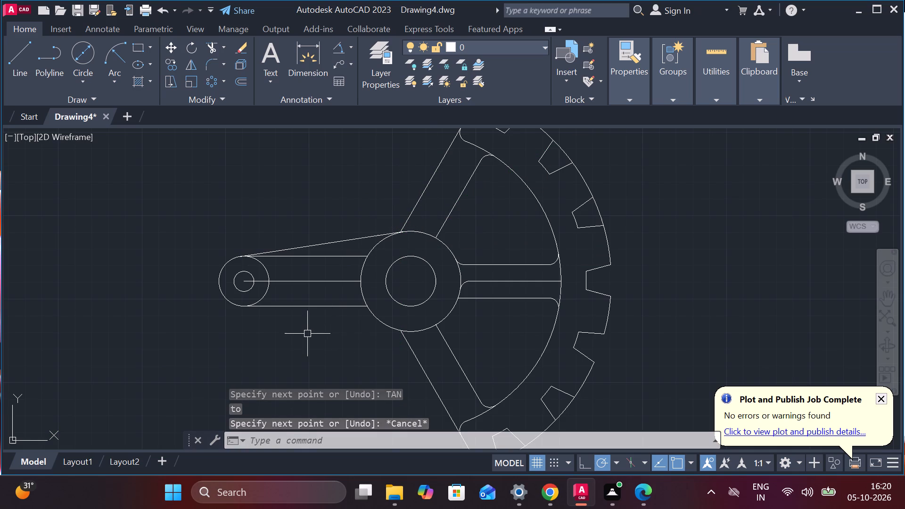
# Draw a line tangent to the lower side of the 30-diameter circle and the lower side of the hub's outer circle.
pyautogui.press('l')
pyautogui.press('Return')
pyautogui.write('YTTA')
pyautogui.press('BackSpace')
pyautogui.press('BackSpace')
pyautogui.press('BackSpace')
pyautogui.press('BackSpace')
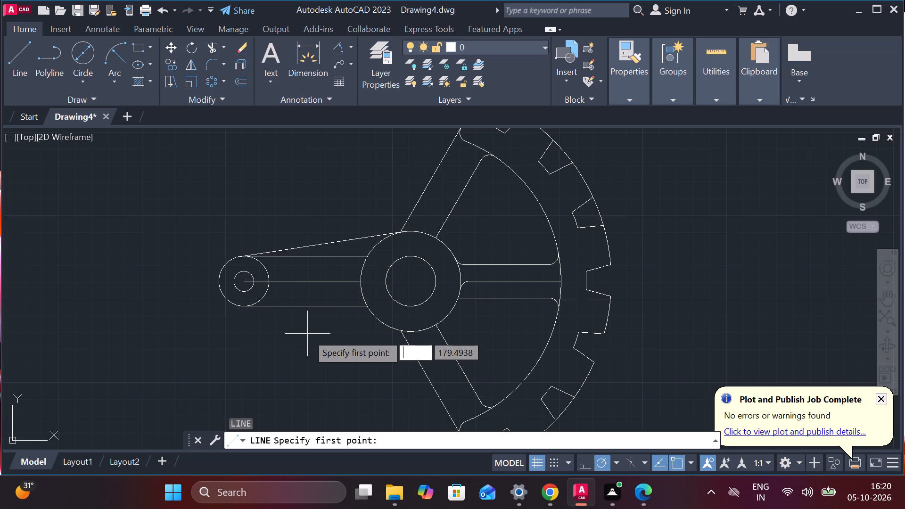
pyautogui.write('TAN')
pyautogui.press('Return')
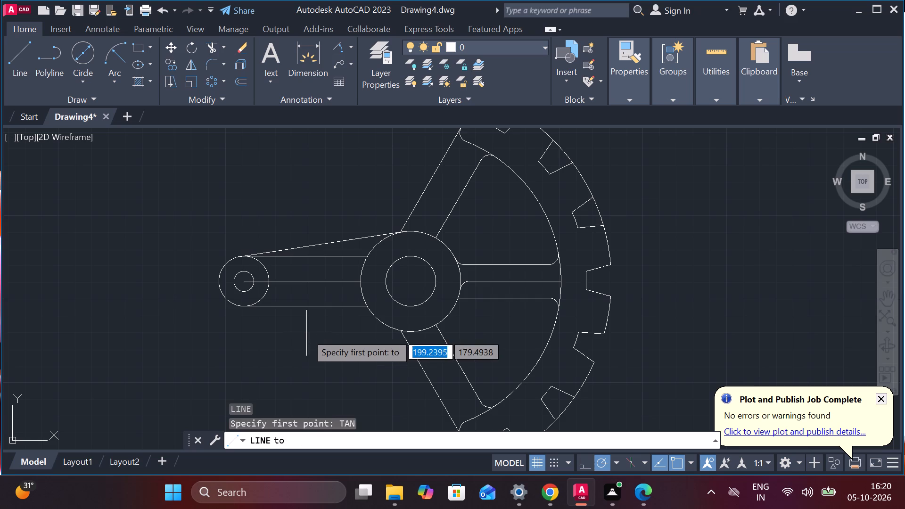
pyautogui.click(222, 304)
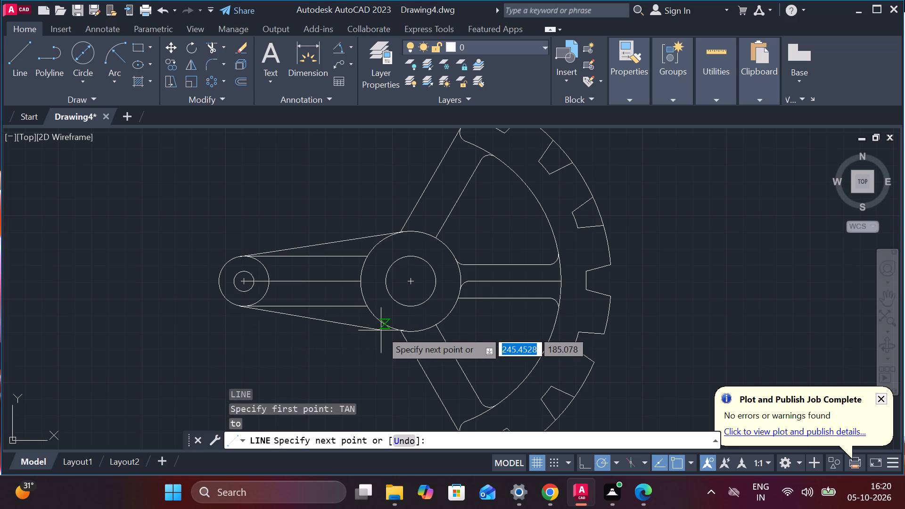
pyautogui.write('TAN')
pyautogui.press('Return')
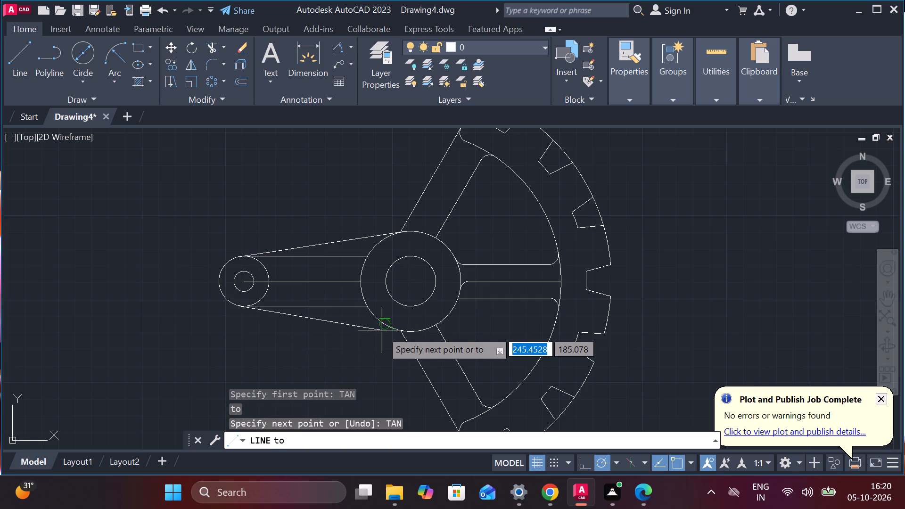
pyautogui.click(384, 328)
pyautogui.press('Escape')
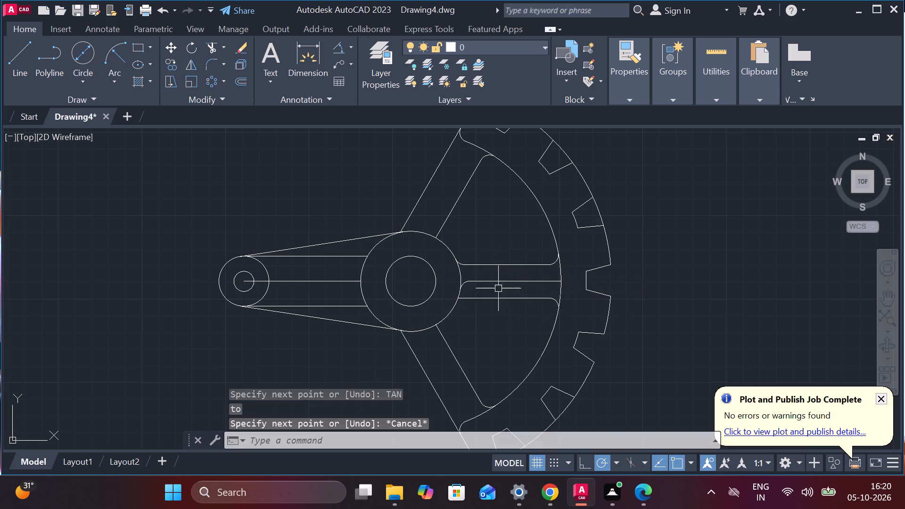
# Select the lever arm's upper horizontal line between the 30-diameter circle and the hub.
pyautogui.click(314, 257)
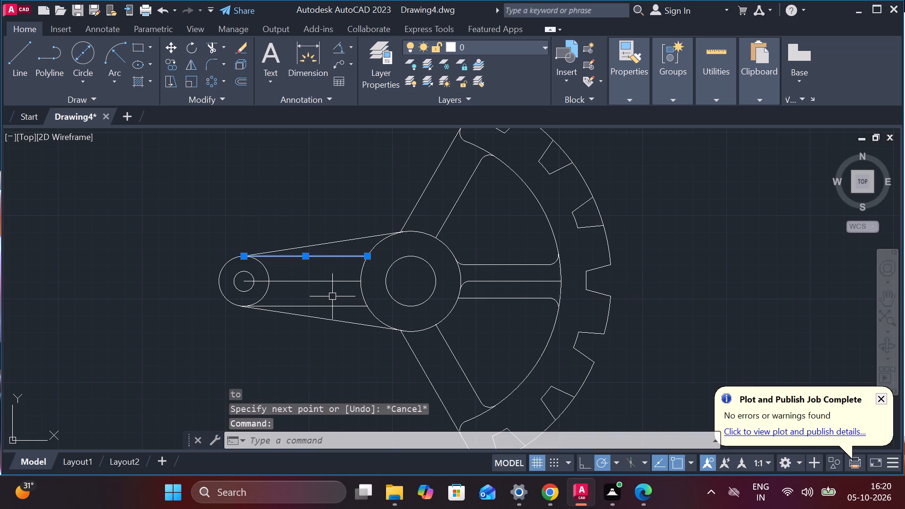
# Erase the lever arm's upper and lower horizontal lines between the 30-diameter circle and the hub.
pyautogui.click(337, 305)
pyautogui.press('e')
pyautogui.press('Return')
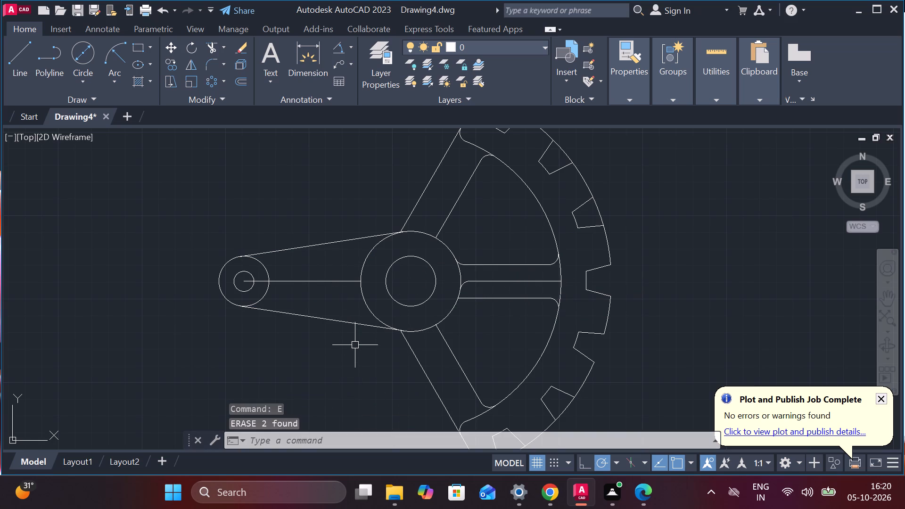
# Fillet the lever arm's upper and lower tangent lines to the outer edges of the adjacent angled spokes with radius 40.
pyautogui.press('f')
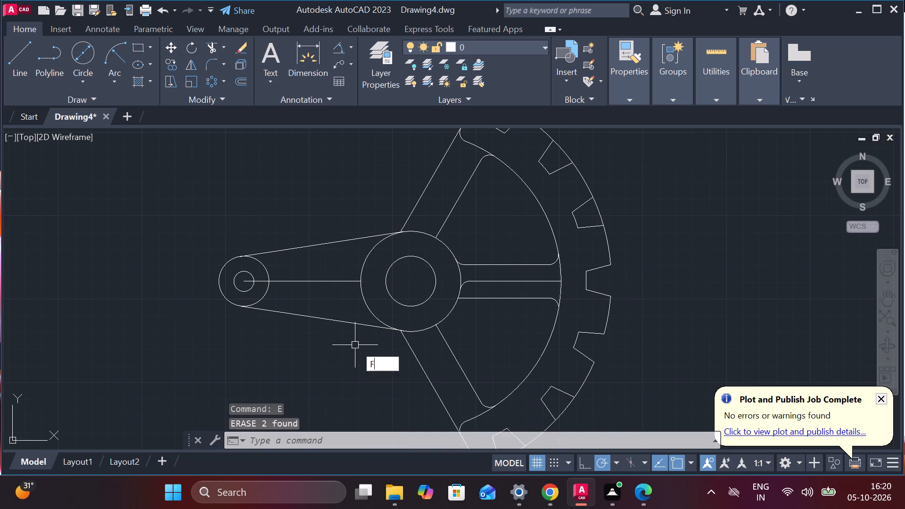
pyautogui.press('Return')
pyautogui.press('r')
pyautogui.press('Return')
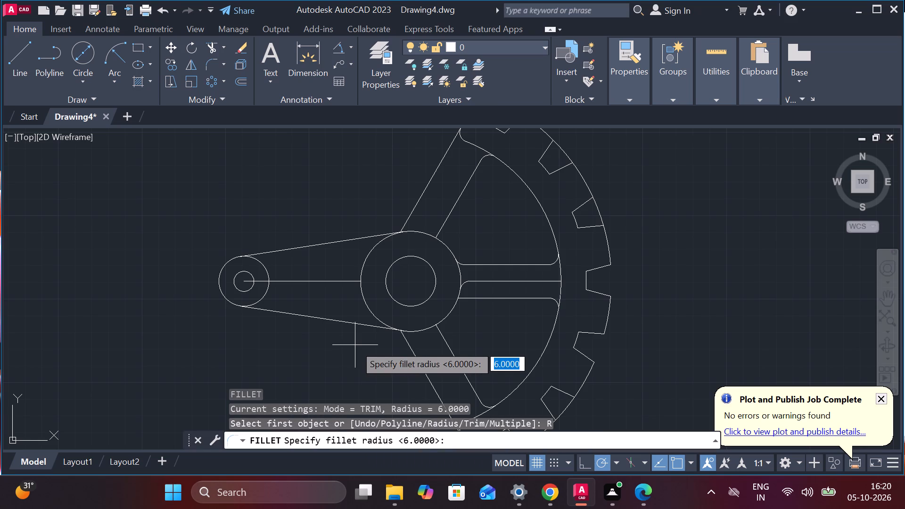
pyautogui.press('4')
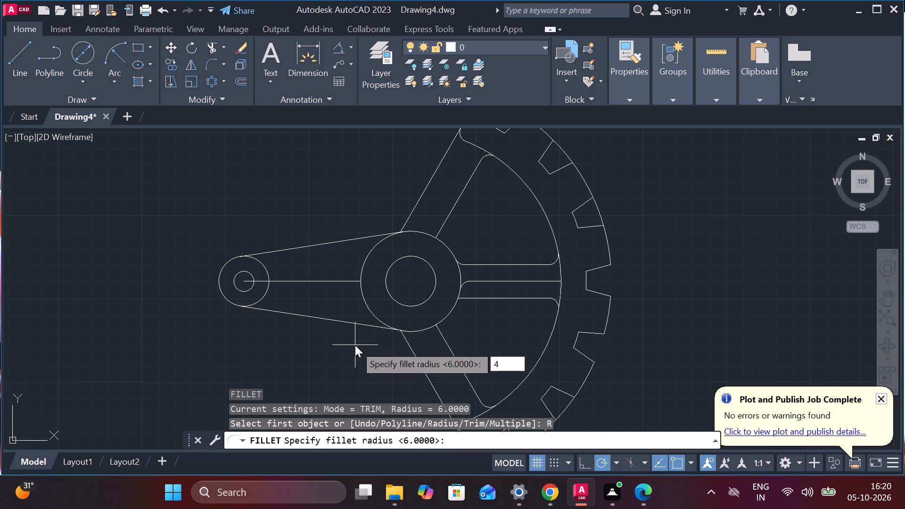
pyautogui.press('0')
pyautogui.press('Return')
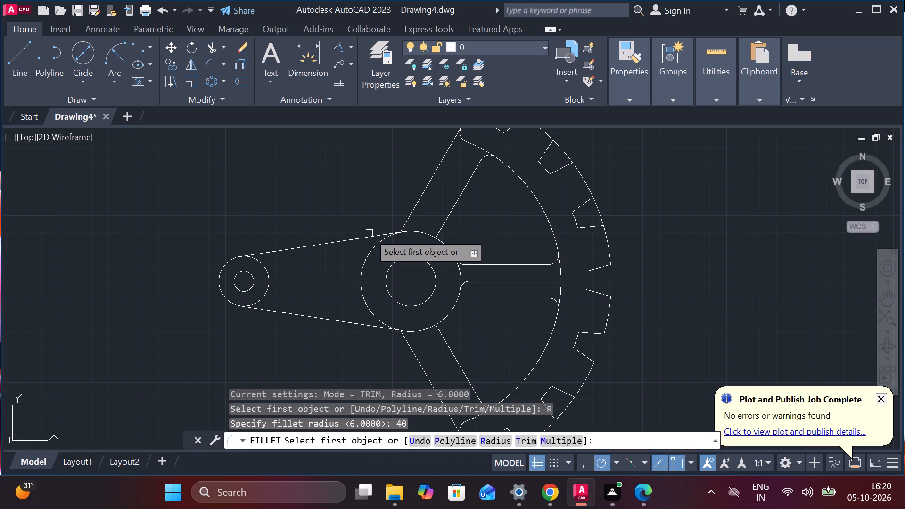
pyautogui.click(367, 233)
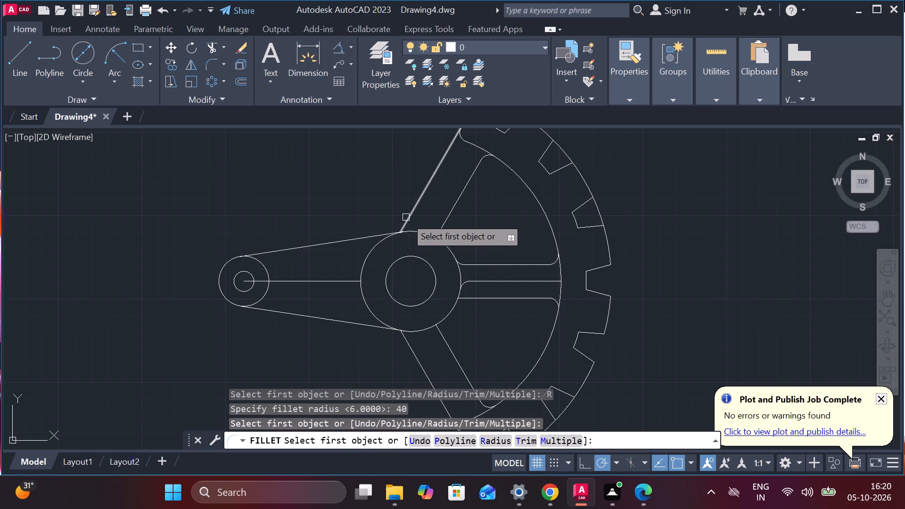
pyautogui.click(406, 217)
pyautogui.click(383, 234)
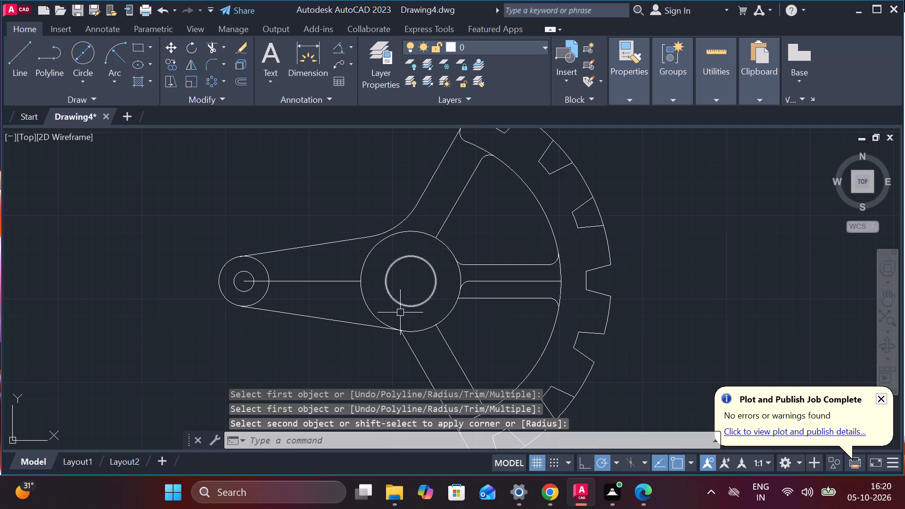
pyautogui.press('space')
pyautogui.click(372, 326)
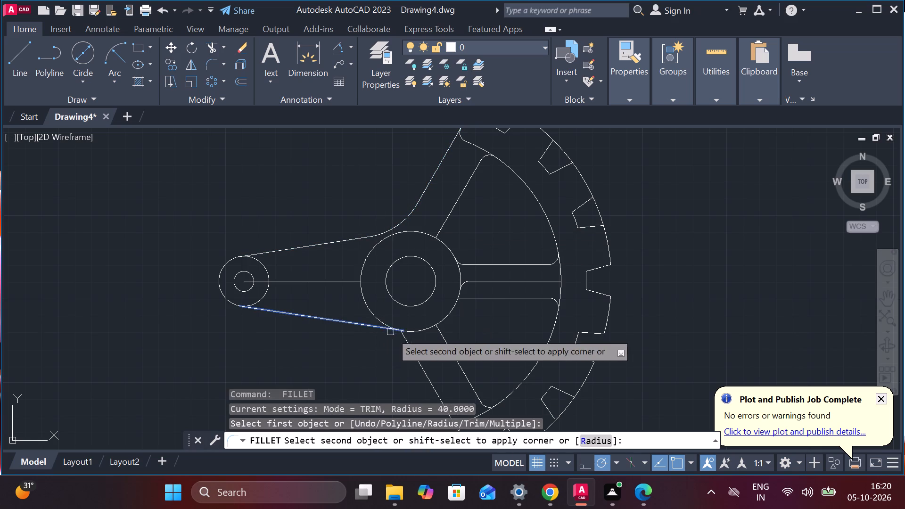
pyautogui.click(406, 343)
pyautogui.press('Escape')
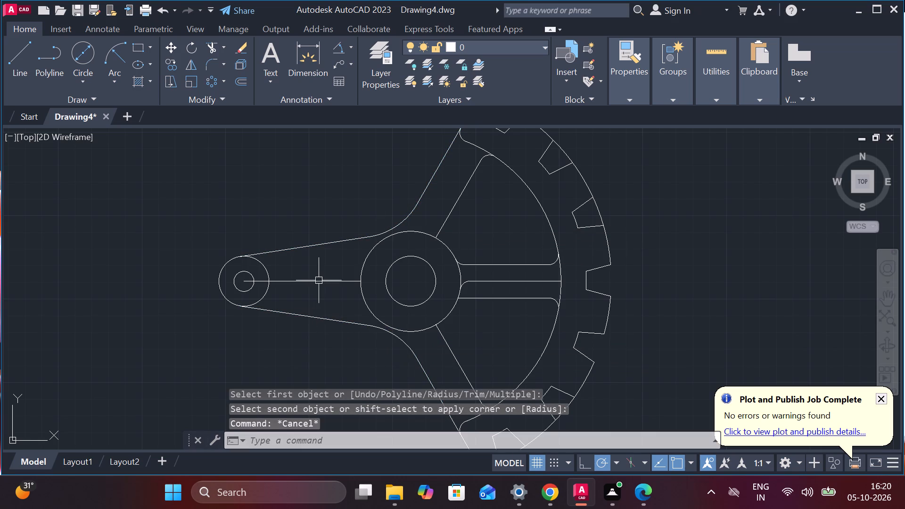
# Erase the horizontal spoke's centre line and the small fillet arc joining it to the hub.
pyautogui.scroll(-2, 319, 280)
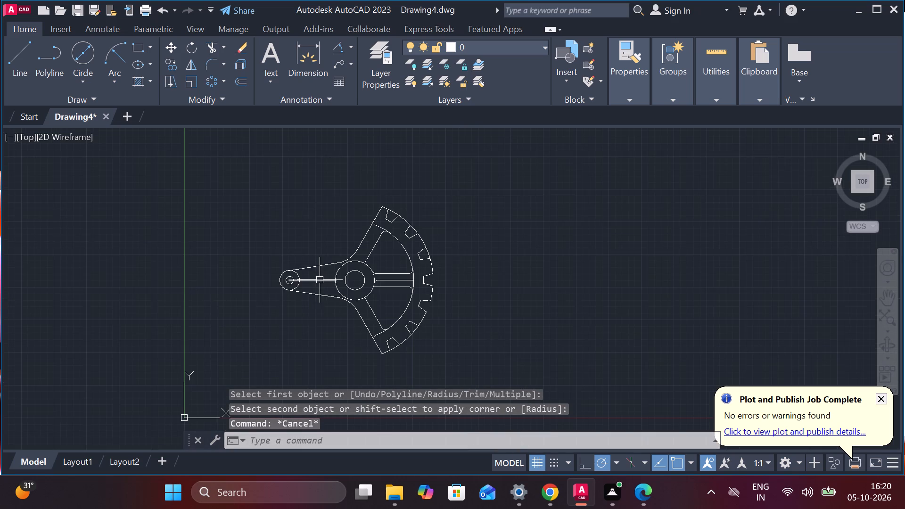
pyautogui.scroll(3, 320, 280)
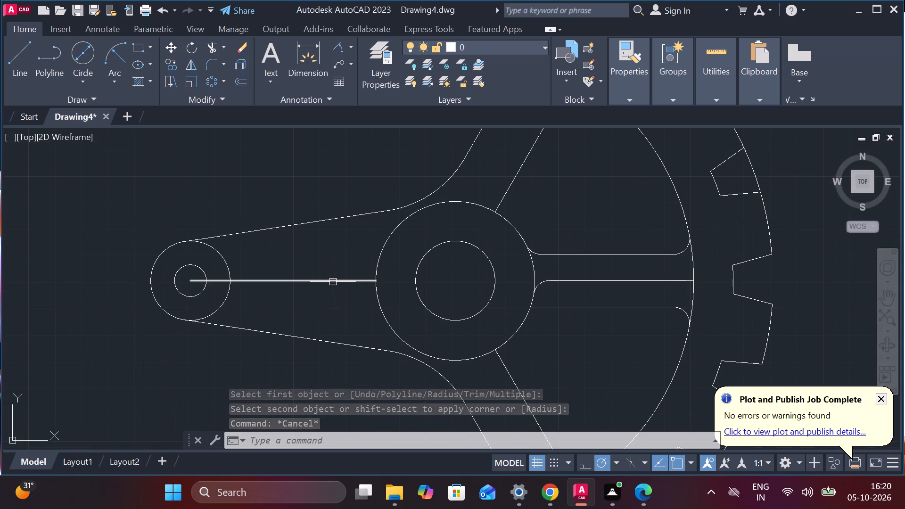
pyautogui.click(638, 278)
pyautogui.scroll(2, 568, 291)
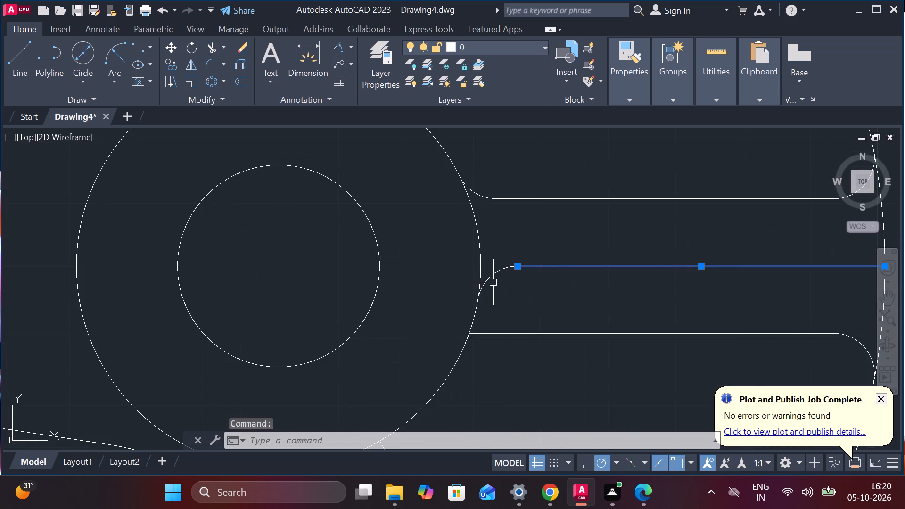
pyautogui.click(493, 277)
pyautogui.scroll(-3, 494, 277)
pyautogui.scroll(-2, 682, 311)
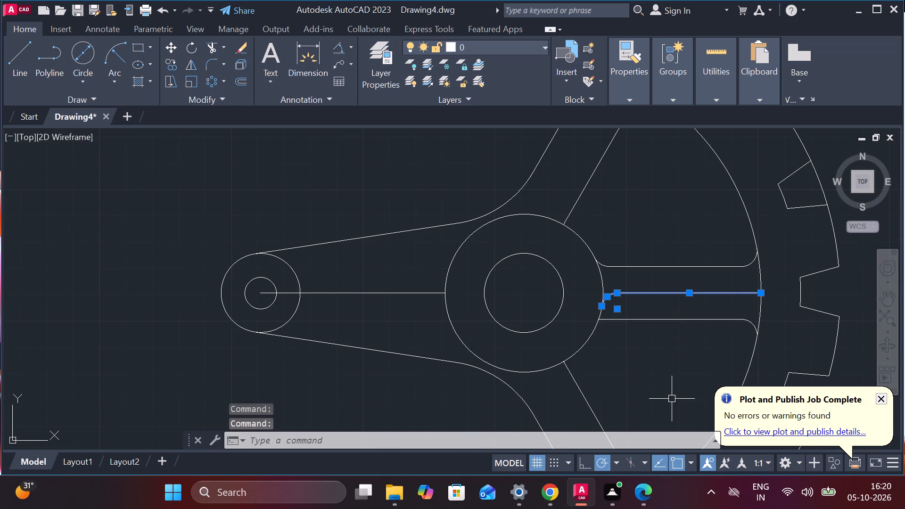
pyautogui.press('e')
pyautogui.press('Return')
# Fillet the horizontal spoke's lower edge to the hub's outer circle with radius 6.
pyautogui.press('f')
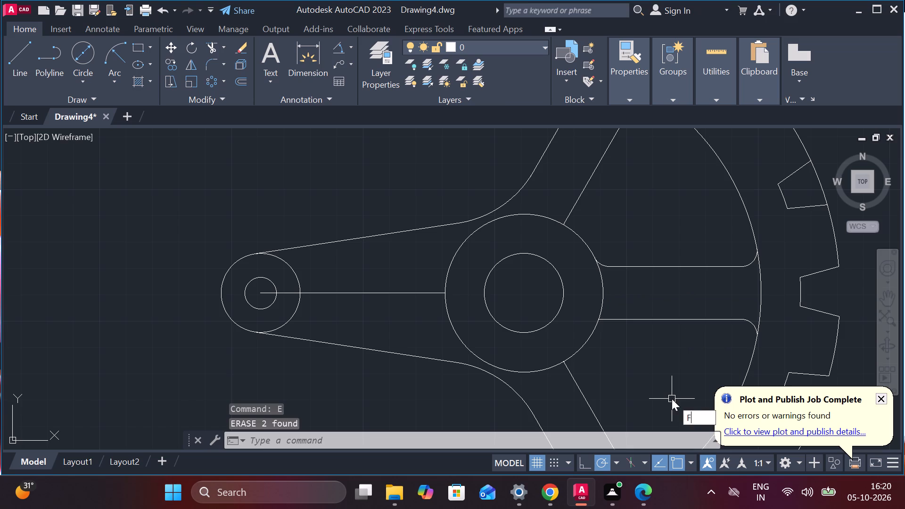
pyautogui.press('Return')
pyautogui.press('r')
pyautogui.press('Return')
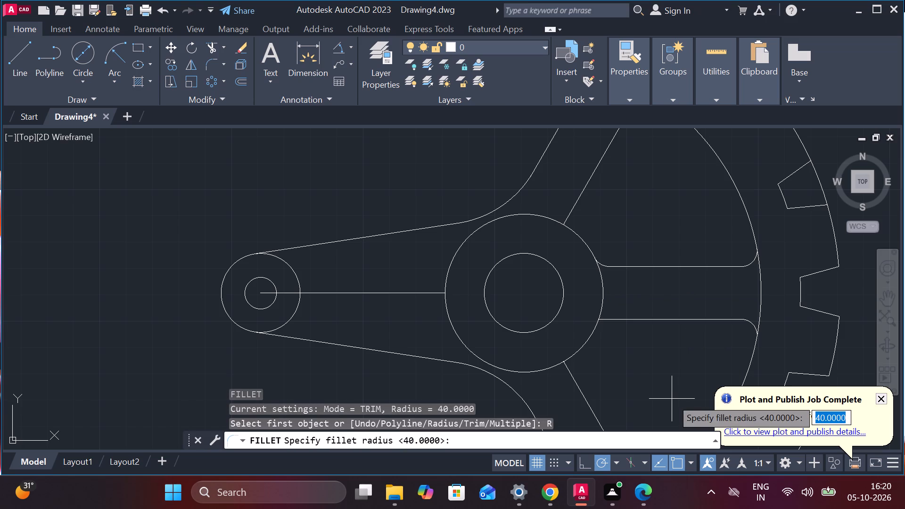
pyautogui.press('6')
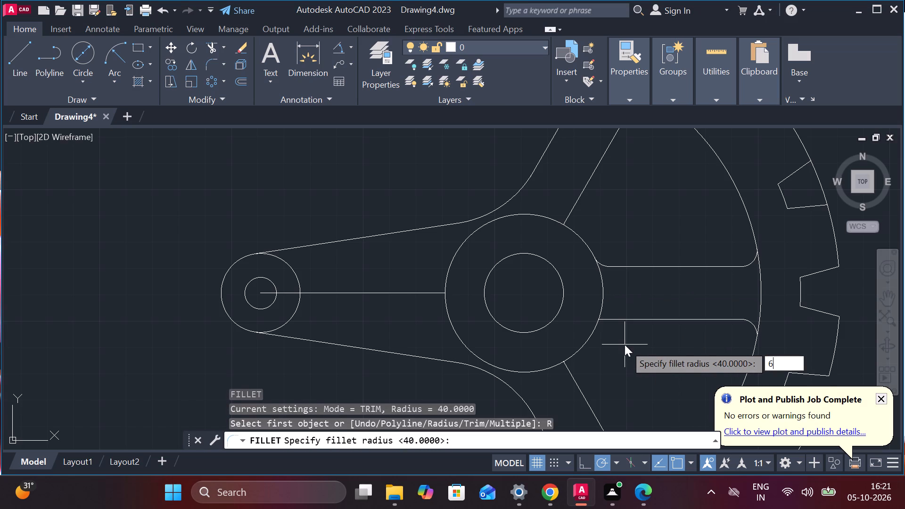
pyautogui.press('Return')
pyautogui.click(608, 323)
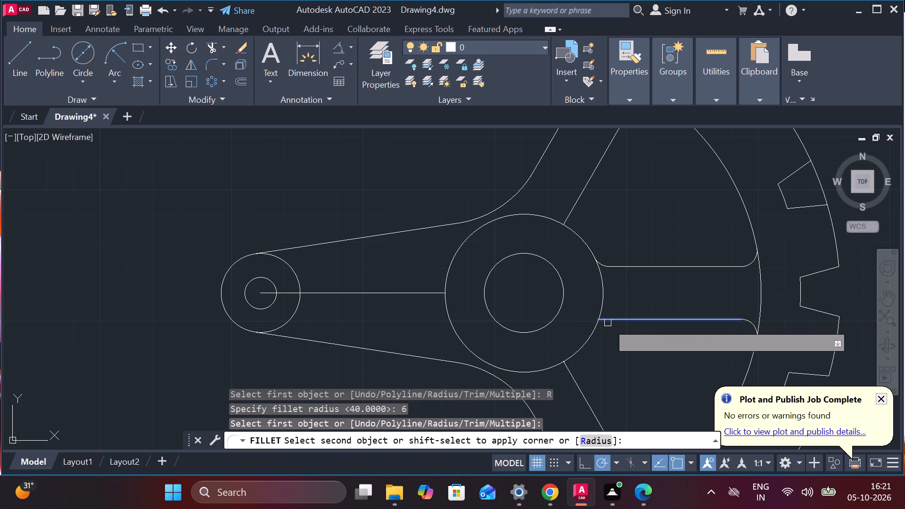
pyautogui.click(596, 326)
# Lengthen the lever arm's centre line at both ends, past the toothed rim on one side and the 30-diameter circle on the other.
pyautogui.scroll(-2, 634, 307)
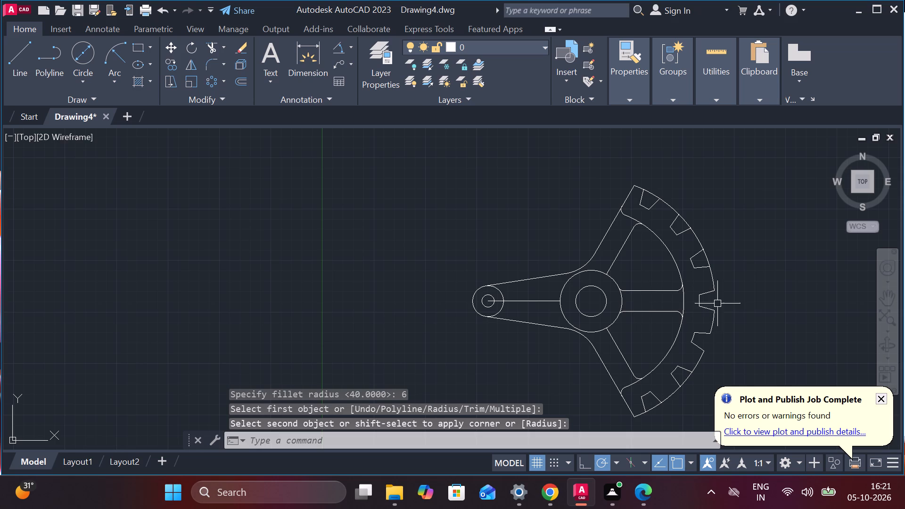
pyautogui.moveTo(757, 303); pyautogui.dragTo(646, 292, button='middle')
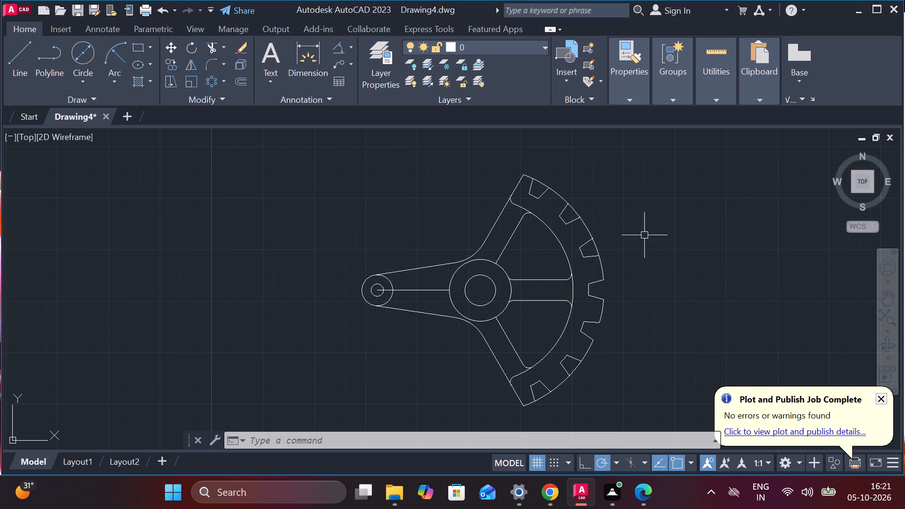
pyautogui.scroll(1, 648, 252)
pyautogui.moveTo(648, 252); pyautogui.dragTo(615, 252, button='middle')
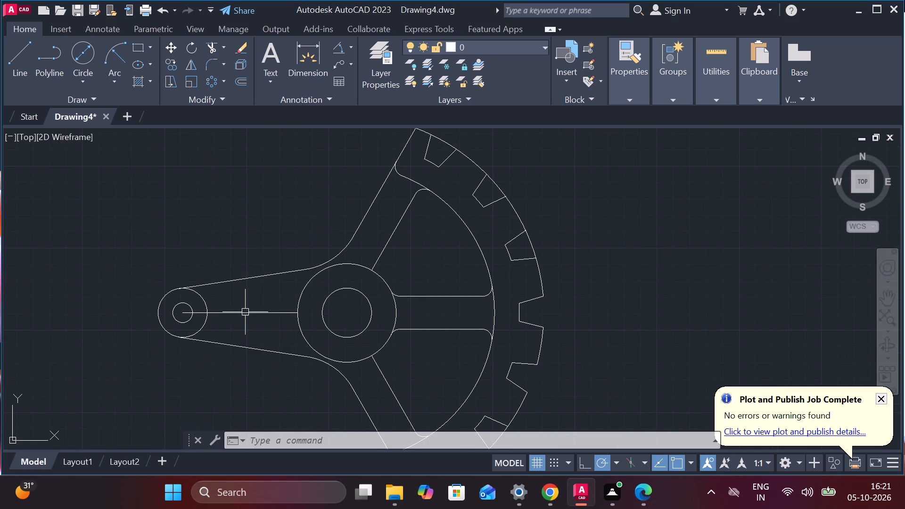
pyautogui.click(247, 312)
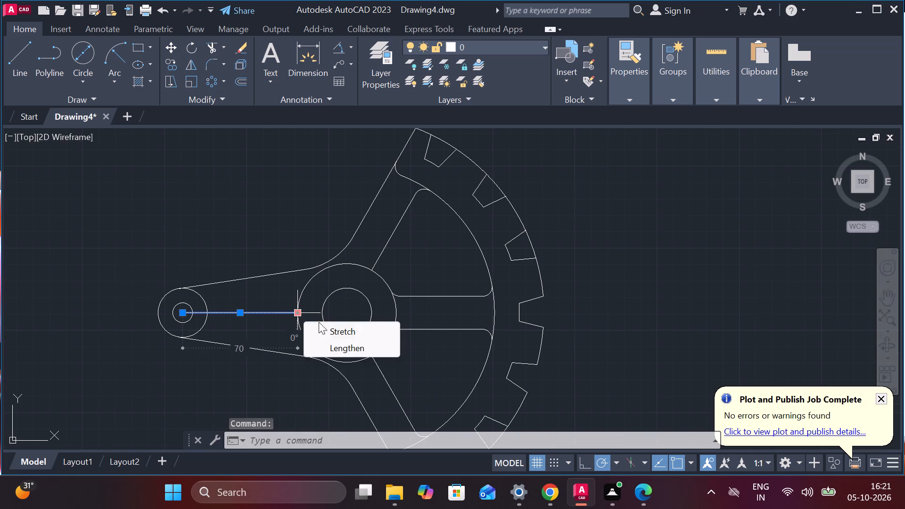
pyautogui.click(349, 347)
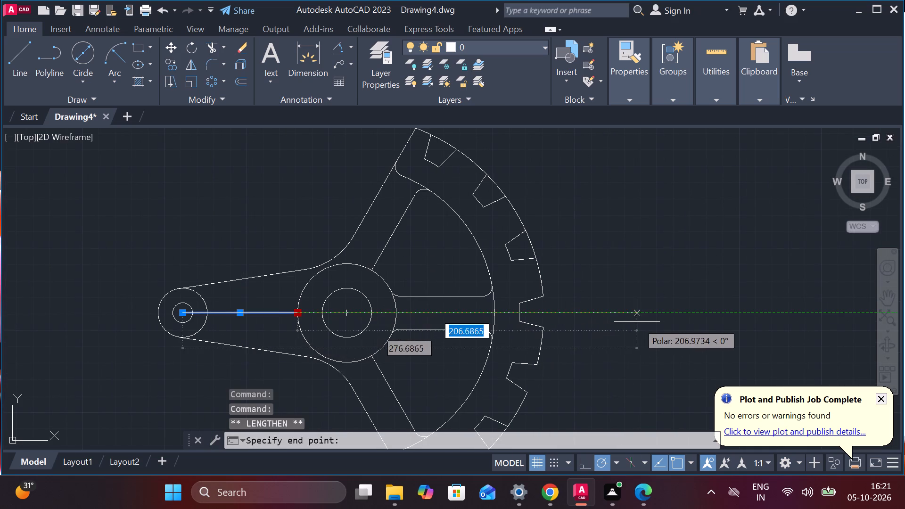
pyautogui.click(616, 323)
pyautogui.moveTo(239, 276); pyautogui.dragTo(497, 284, button='middle')
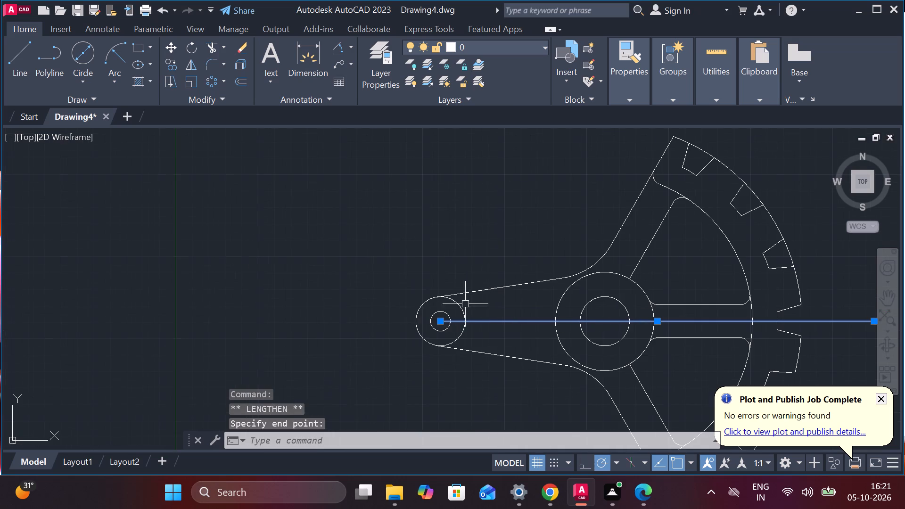
pyautogui.click(491, 366)
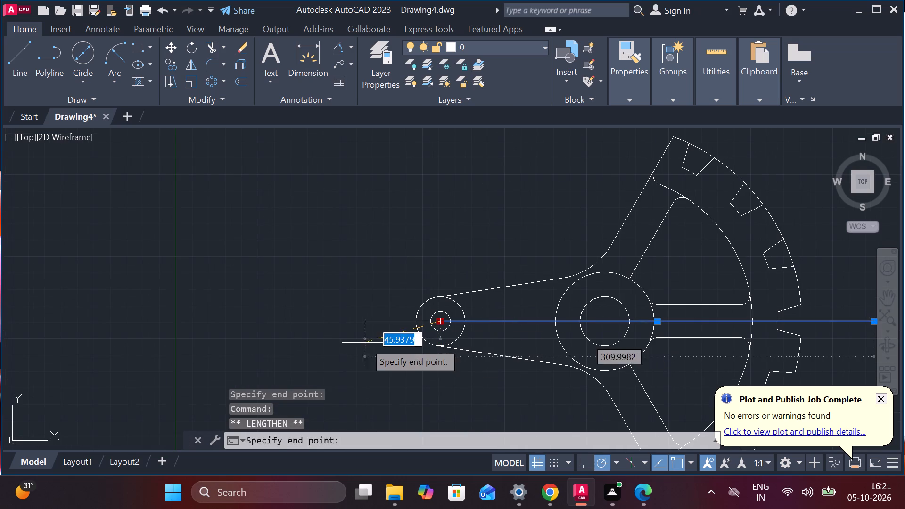
pyautogui.click(356, 337)
pyautogui.moveTo(388, 264); pyautogui.dragTo(285, 263, button='middle')
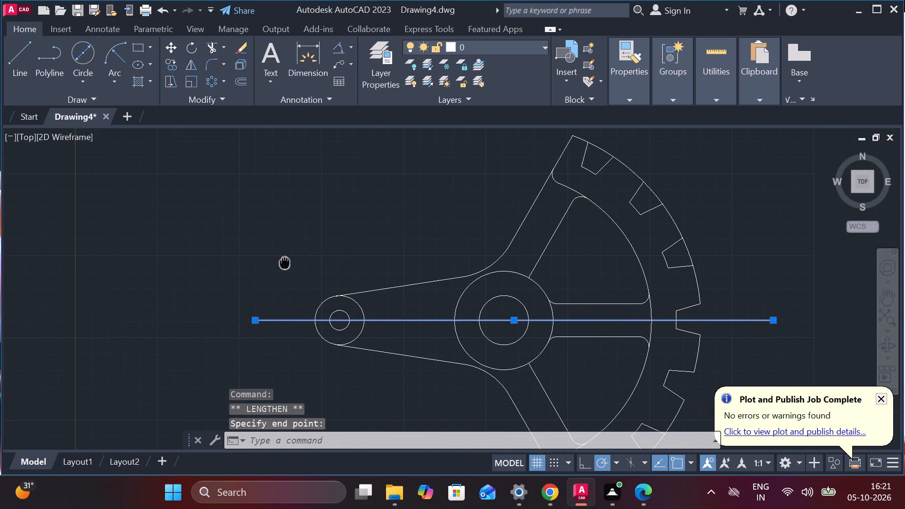
pyautogui.press('Escape')
# Draw a 33.5 line along the centre line from the hub bore's far-left quadrant, continuing 4 upward at its end.
pyautogui.moveTo(367, 192); pyautogui.dragTo(330, 190, button='middle')
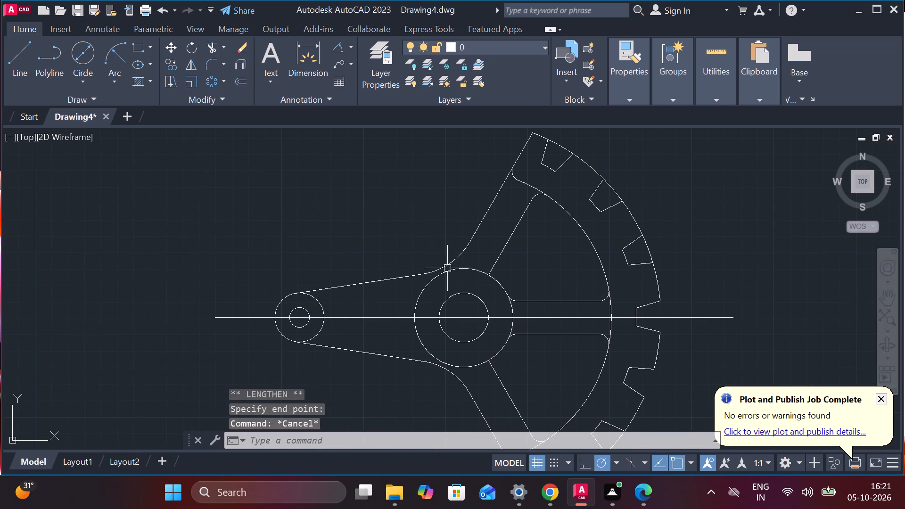
pyautogui.scroll(1, 449, 270)
pyautogui.moveTo(378, 210); pyautogui.dragTo(279, 187, button='middle')
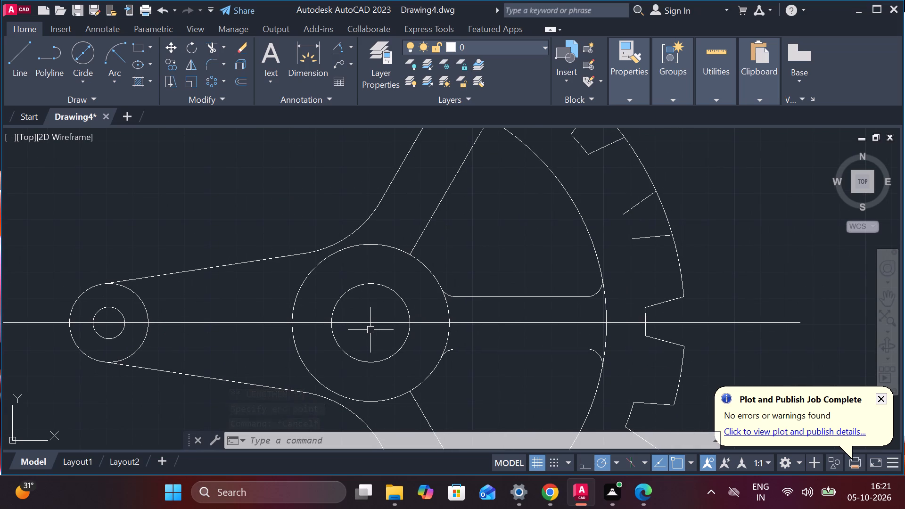
pyautogui.scroll(1, 370, 330)
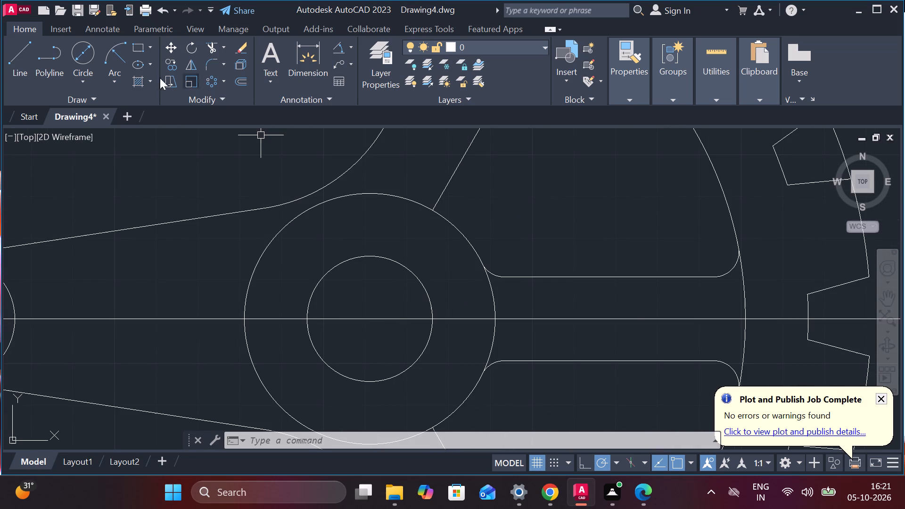
pyautogui.click(13, 51)
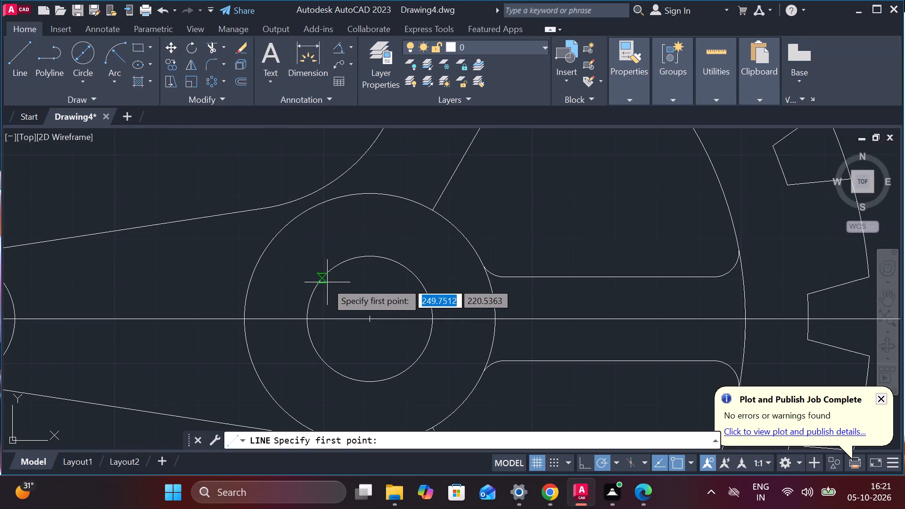
pyautogui.click(304, 321)
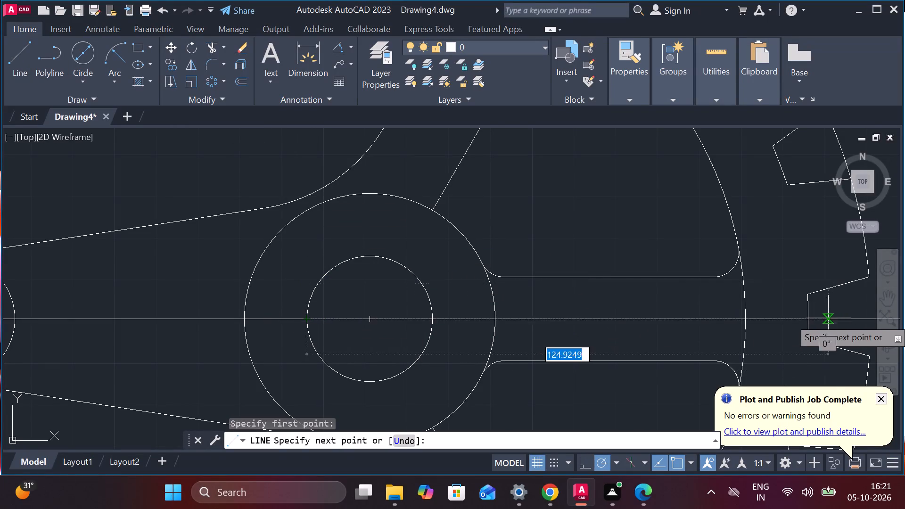
pyautogui.scroll(-3, 796, 326)
pyautogui.scroll(3, 696, 324)
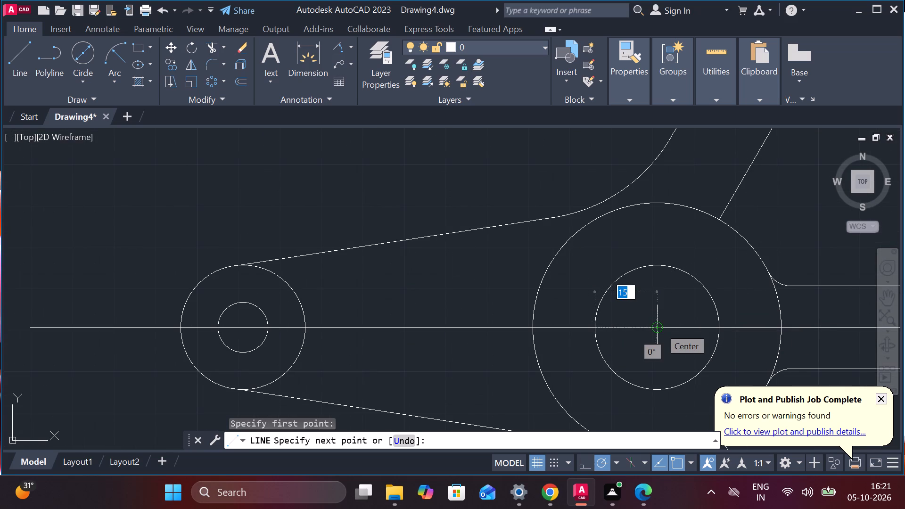
pyautogui.write('33')
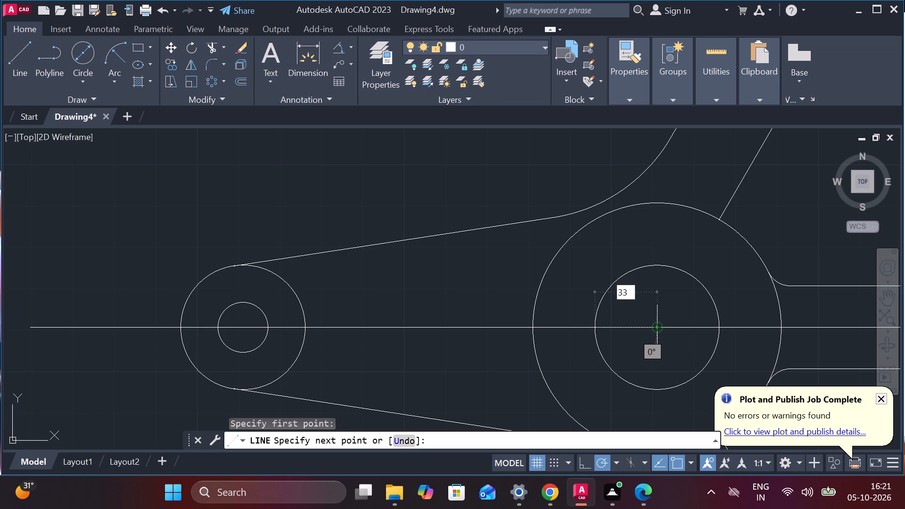
pyautogui.write('.5')
pyautogui.press('Return')
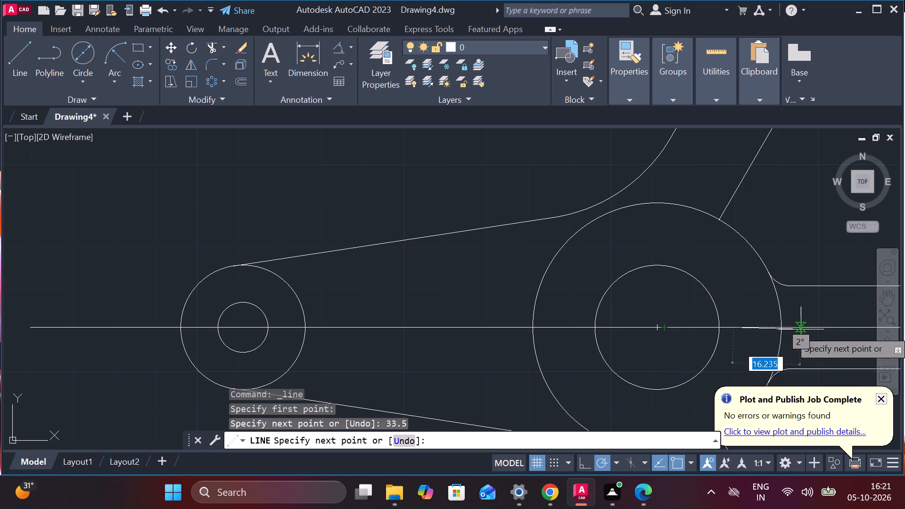
pyautogui.moveTo(801, 329); pyautogui.dragTo(690, 325, button='middle')
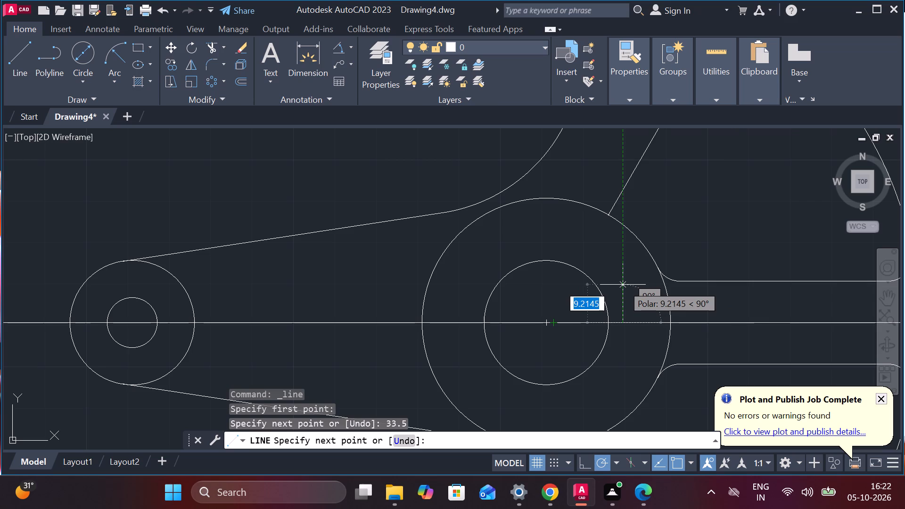
pyautogui.press('4')
pyautogui.press('Return')
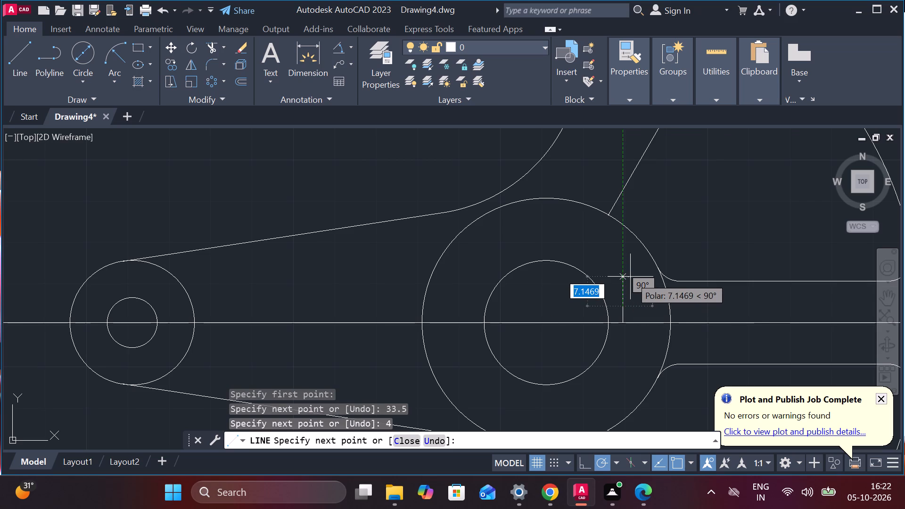
pyautogui.press('Escape')
# Lengthen the short vertical keyway line by 4 below the centre line.
pyautogui.scroll(2, 639, 323)
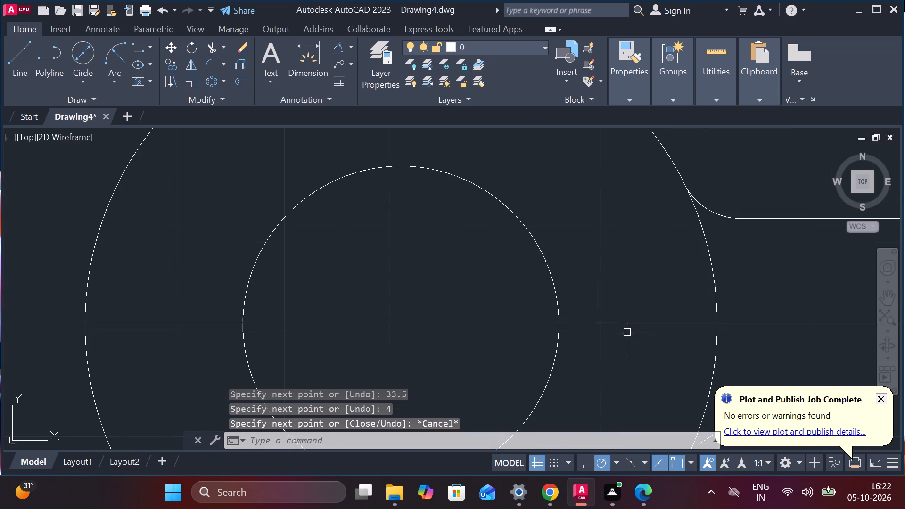
pyautogui.click(595, 309)
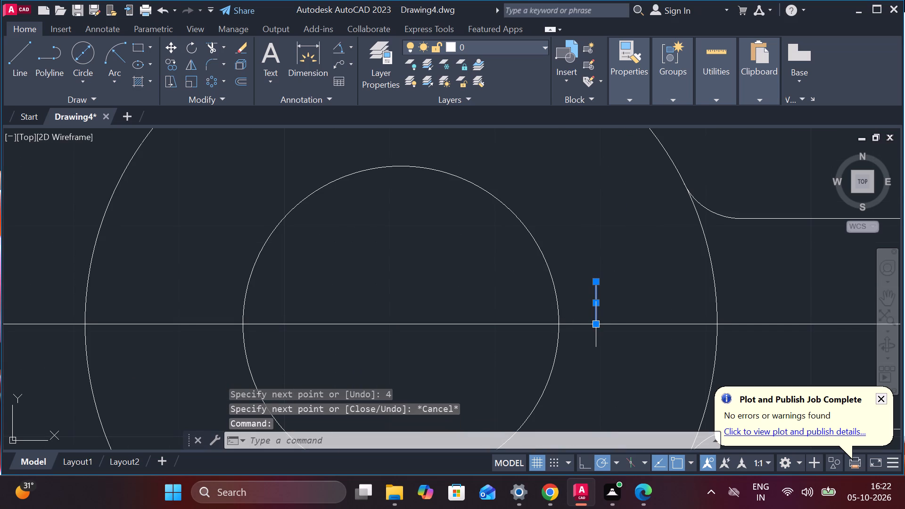
pyautogui.click(622, 363)
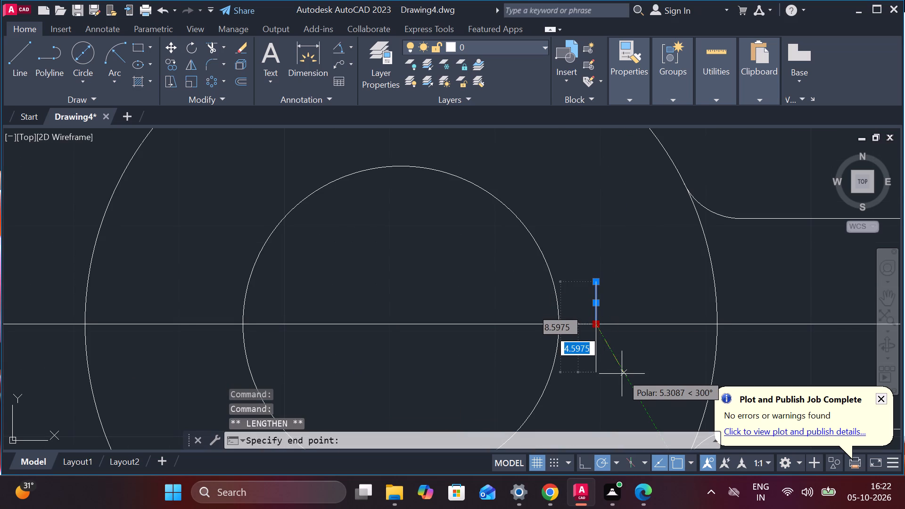
pyautogui.press('4')
pyautogui.press('Return')
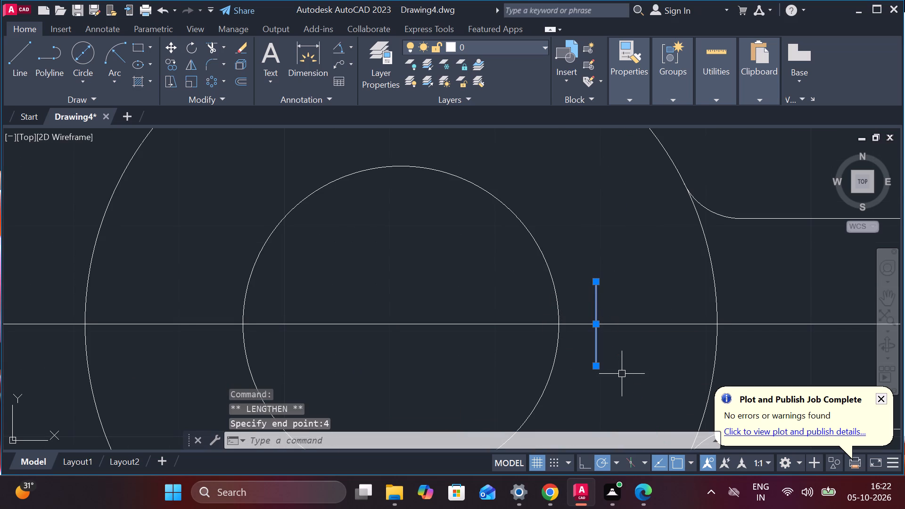
pyautogui.press('Escape')
# Draw horizontal lines from both ends of the vertical keyway line back into the hub bore.
pyautogui.press('l')
pyautogui.press('Return')
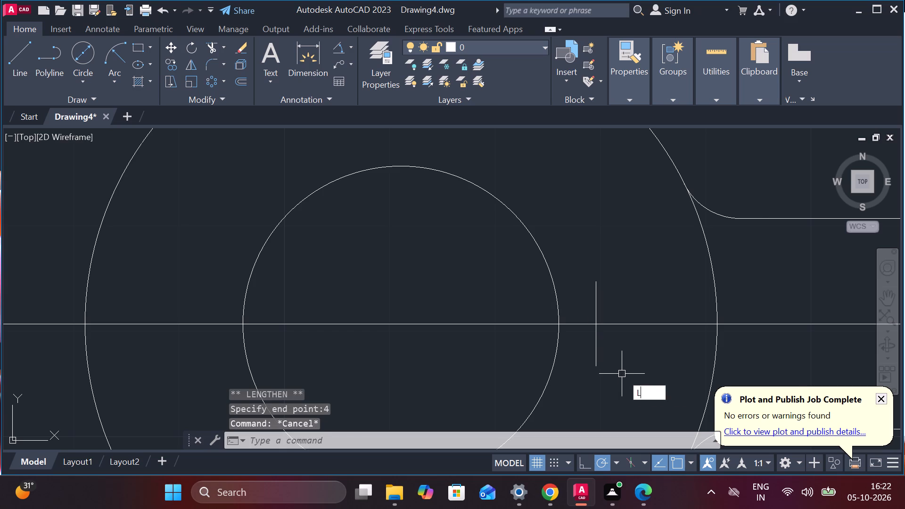
pyautogui.click(599, 366)
pyautogui.click(506, 363)
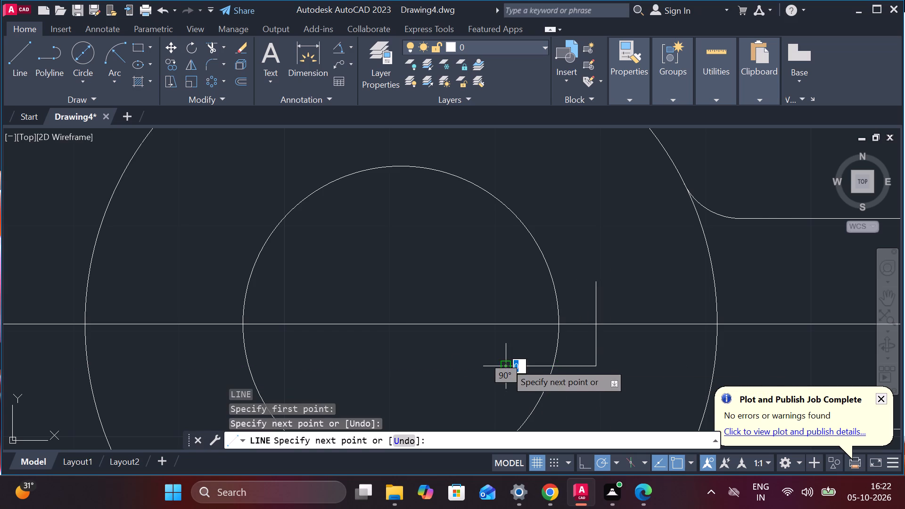
pyautogui.press('Escape')
pyautogui.press('v')
pyautogui.press('Escape')
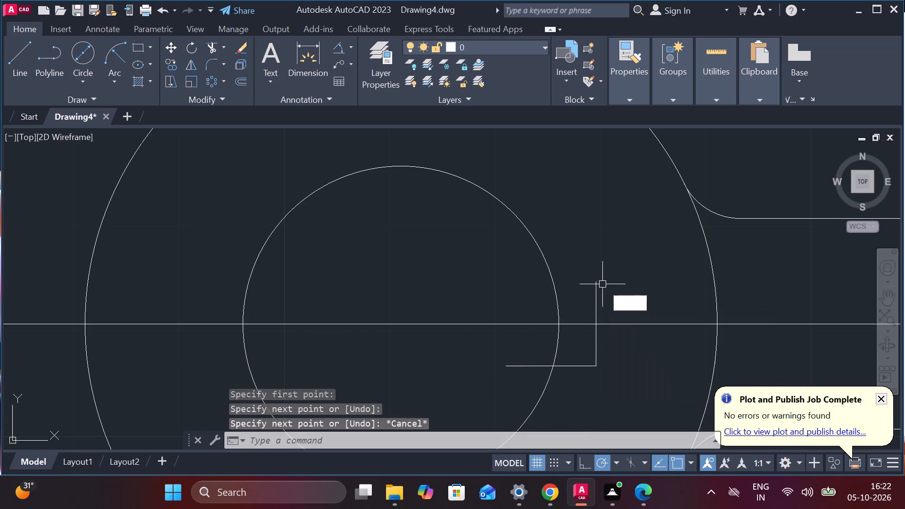
pyautogui.press('space')
pyautogui.click(595, 284)
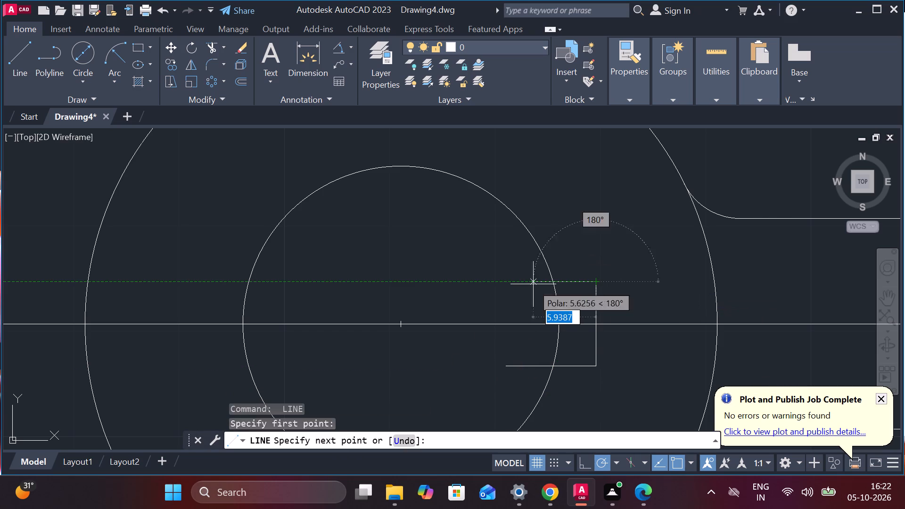
pyautogui.click(515, 284)
pyautogui.press('Escape')
# Trim the bore arc between the keyway sides and the side lines' excess ends inside the bore.
pyautogui.write('TR')
pyautogui.press('Return')
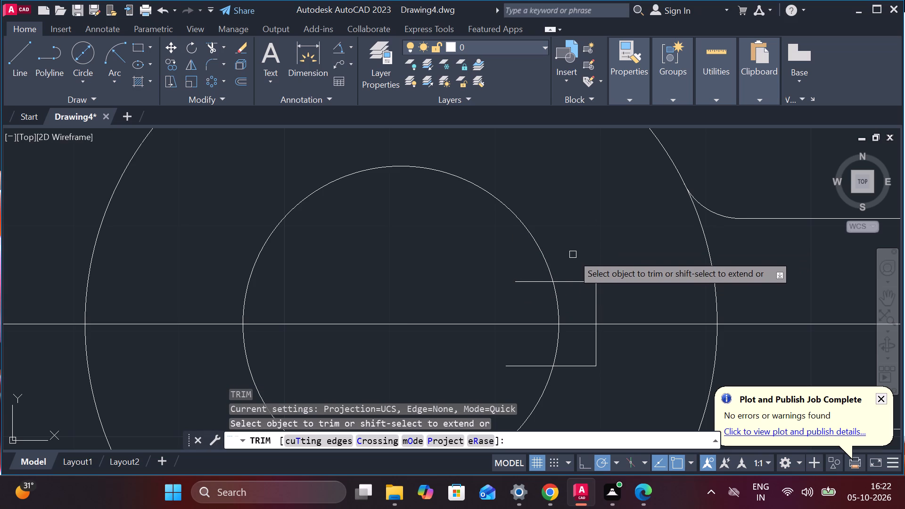
pyautogui.moveTo(566, 304); pyautogui.dragTo(524, 287)
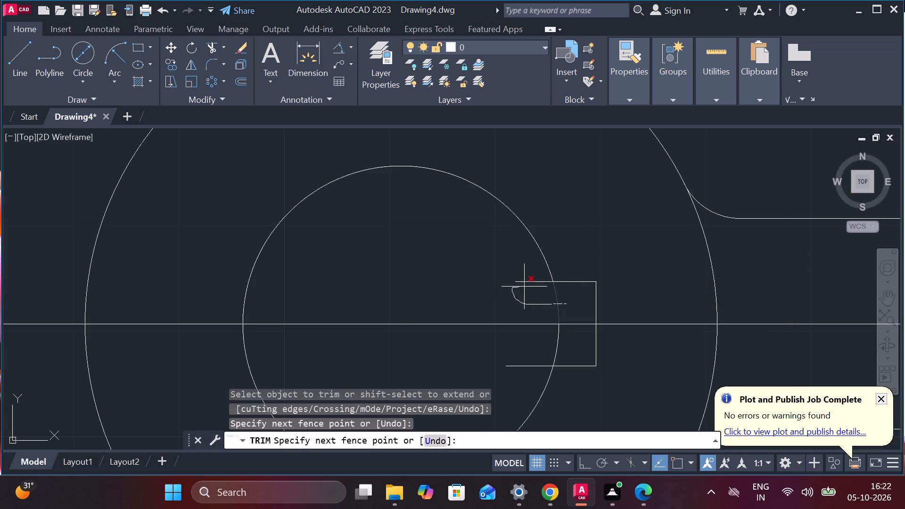
pyautogui.moveTo(524, 287); pyautogui.dragTo(527, 278)
pyautogui.moveTo(570, 344); pyautogui.dragTo(531, 351)
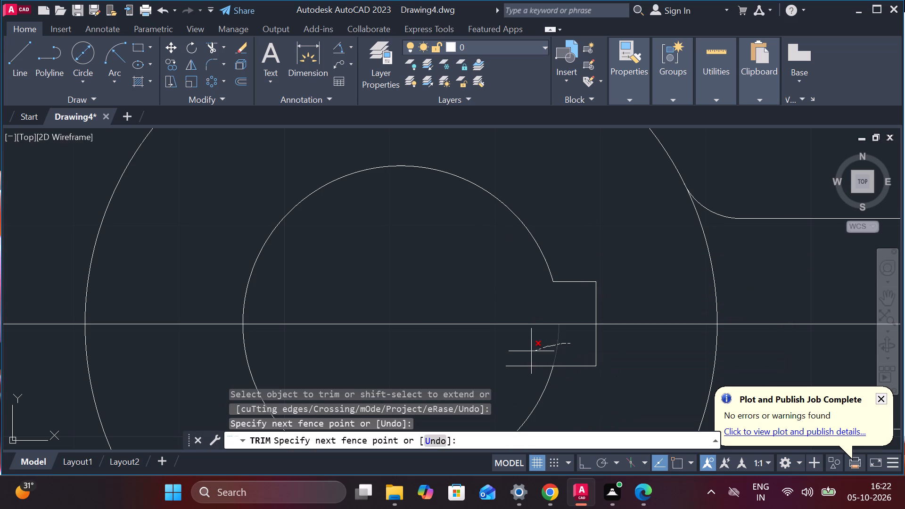
pyautogui.moveTo(531, 351); pyautogui.dragTo(522, 372)
pyautogui.scroll(-2, 489, 320)
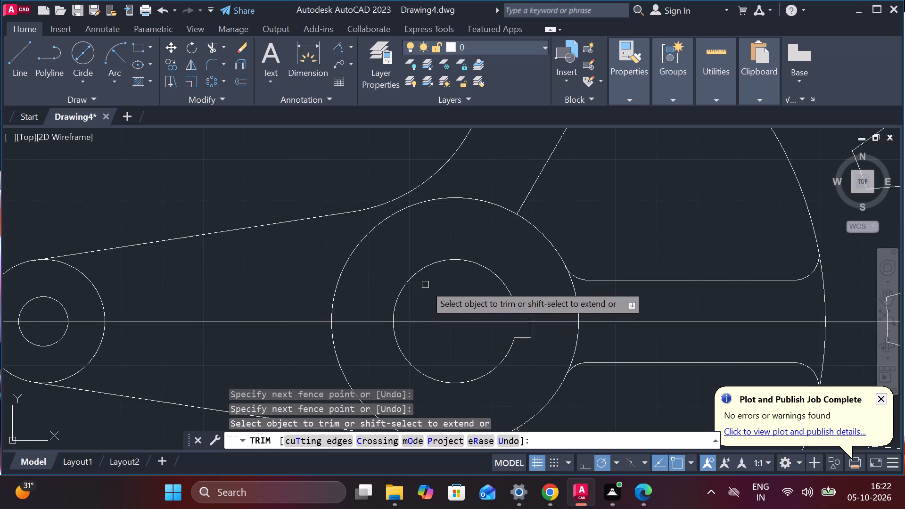
pyautogui.scroll(-2, 425, 285)
pyautogui.press('Escape')
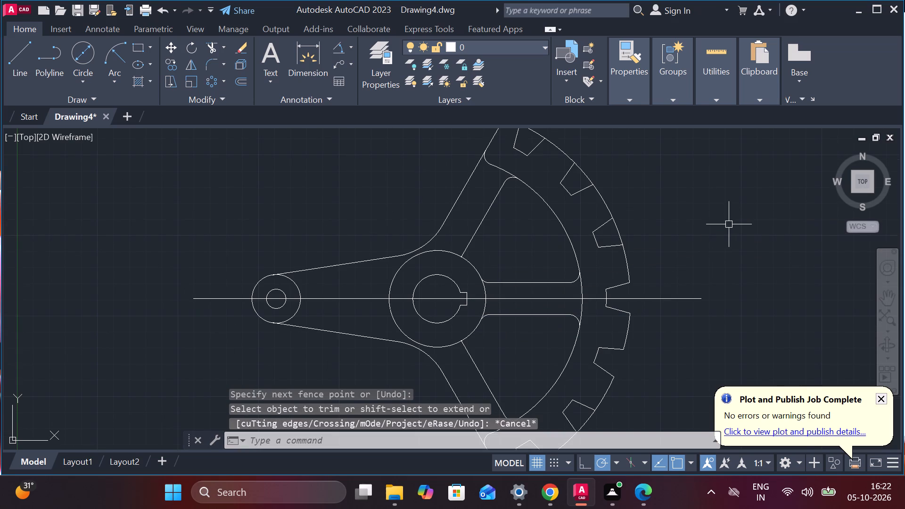
# Draw a vertical centre line from the hub's centre upward past the lever arm's upper fillet.
pyautogui.press('l')
pyautogui.press('Return')
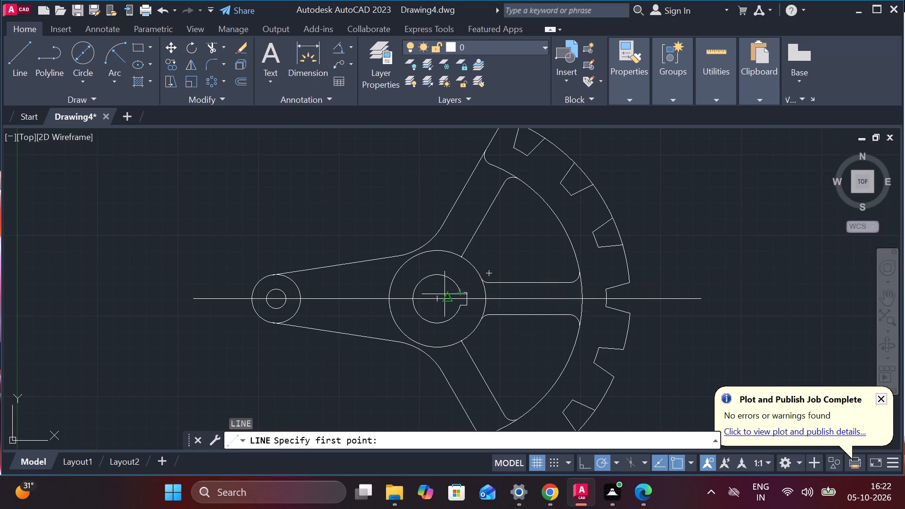
pyautogui.click(434, 299)
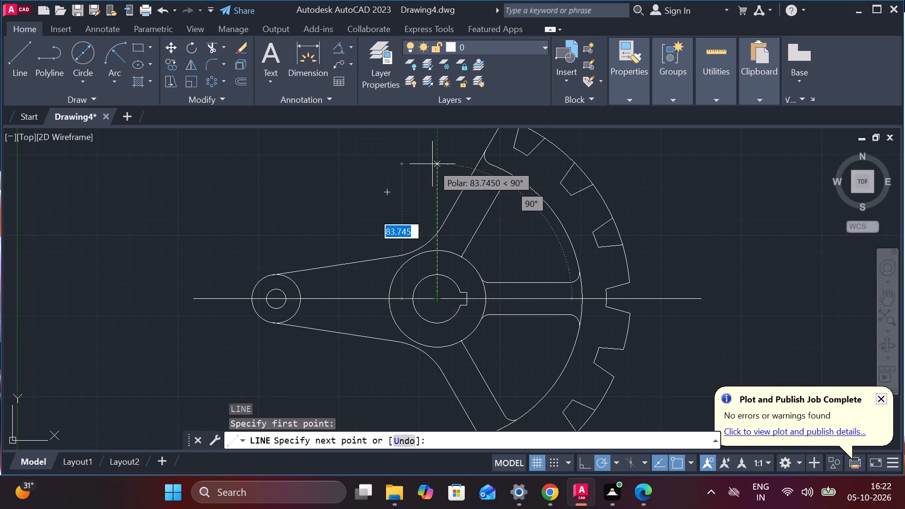
pyautogui.moveTo(432, 164); pyautogui.dragTo(435, 314, button='middle')
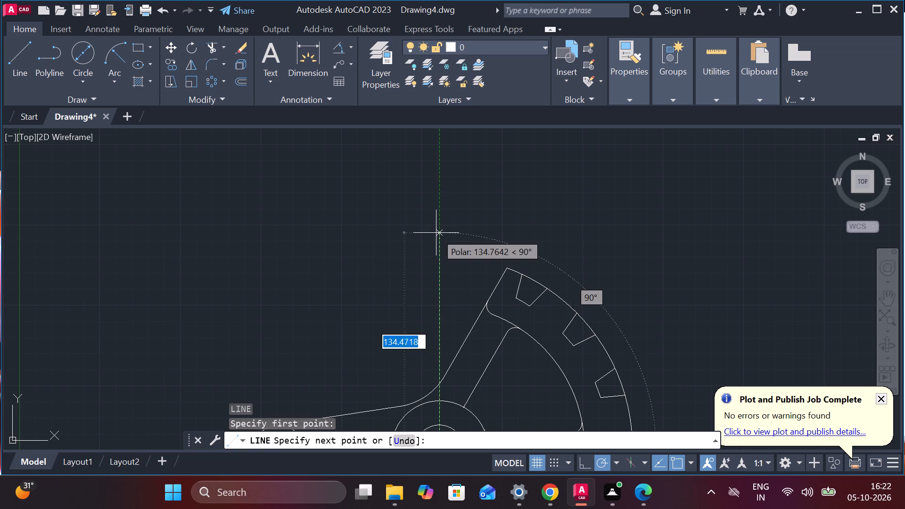
pyautogui.click(438, 322)
pyautogui.press('Escape')
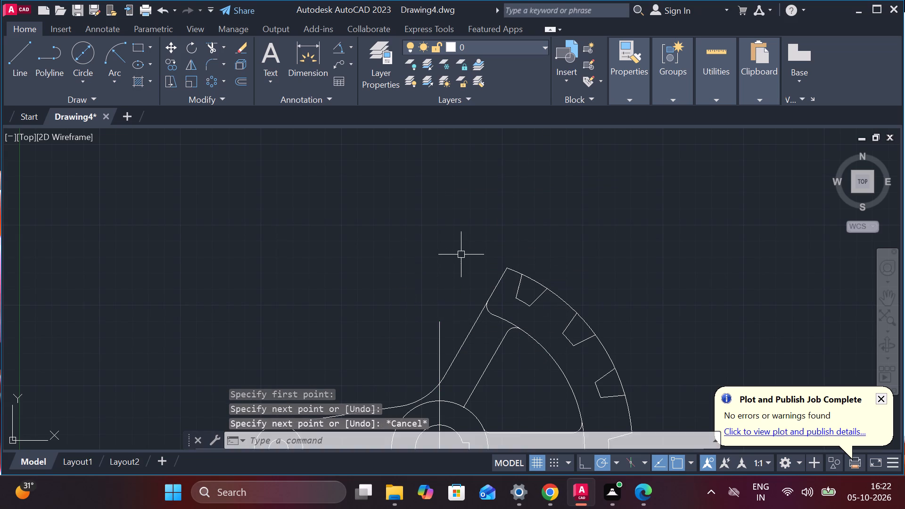
# Load the ACAD_ISO02W100 ISO dash linetype into the drawing.
pyautogui.scroll(-1, 461, 254)
pyautogui.moveTo(461, 254); pyautogui.dragTo(425, 149, button='middle')
pyautogui.scroll(1, 451, 235)
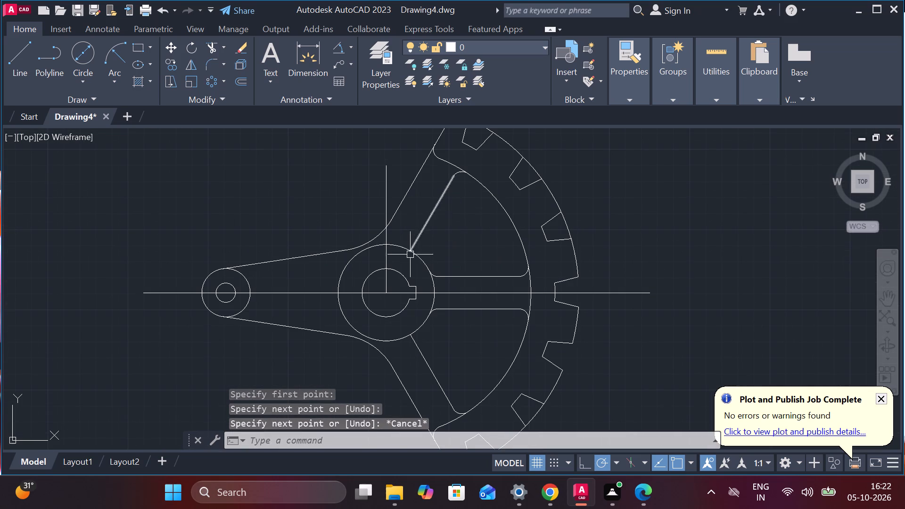
pyautogui.click(633, 98)
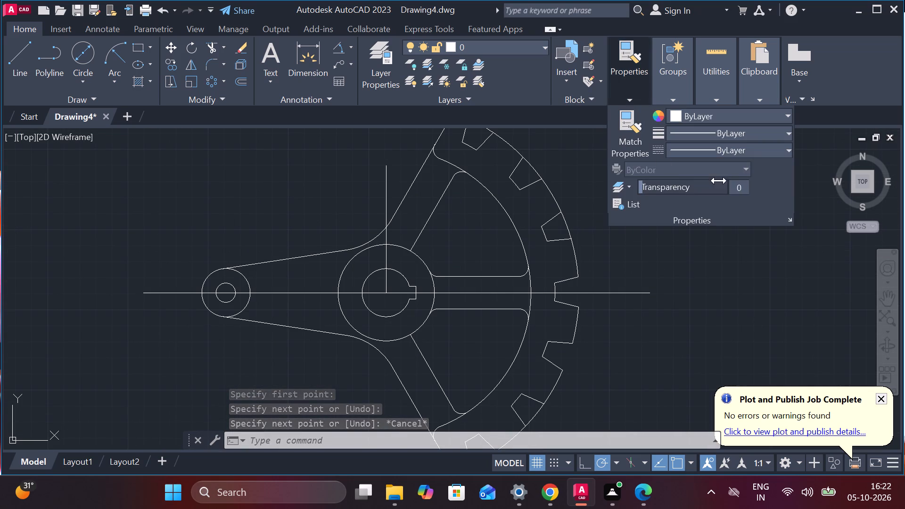
pyautogui.click(725, 146)
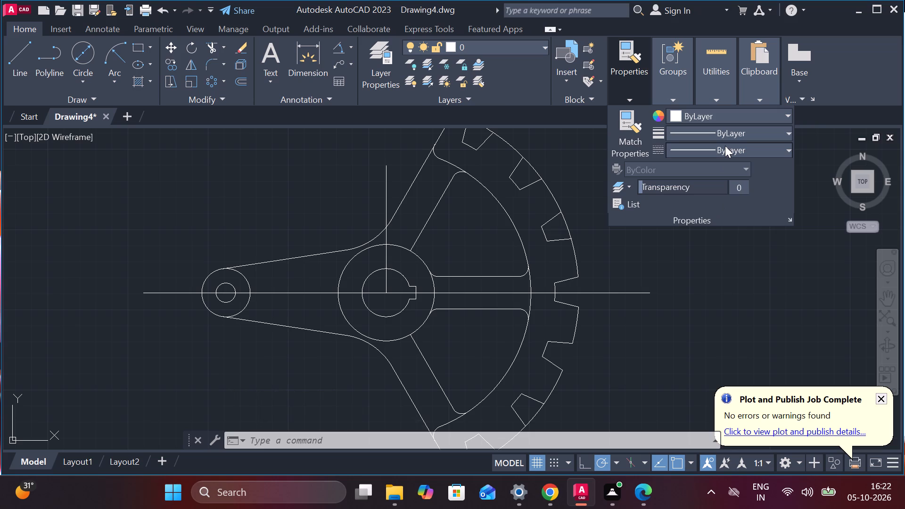
pyautogui.click(692, 215)
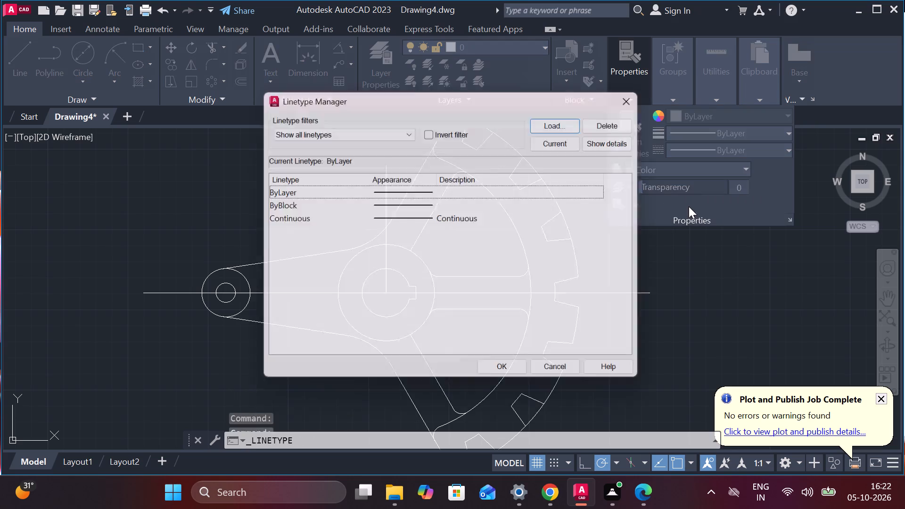
pyautogui.click(568, 126)
pyautogui.click(482, 213)
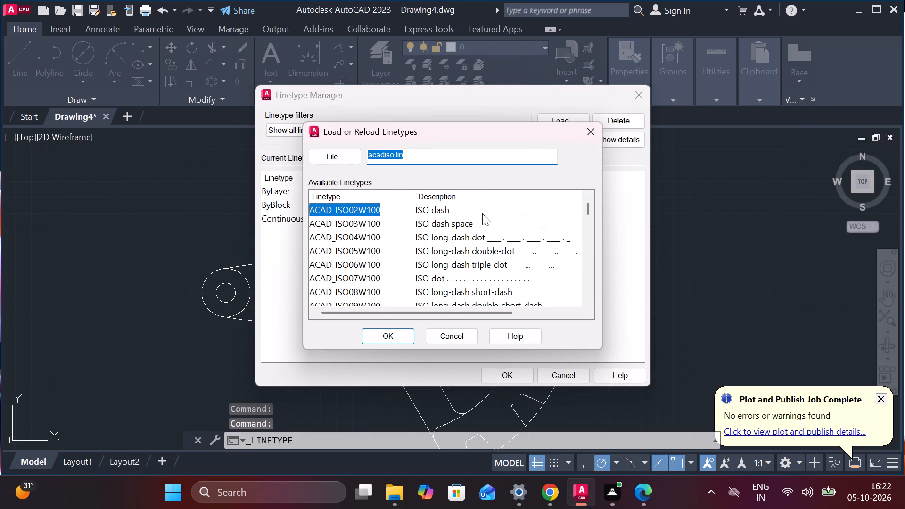
pyautogui.click(410, 333)
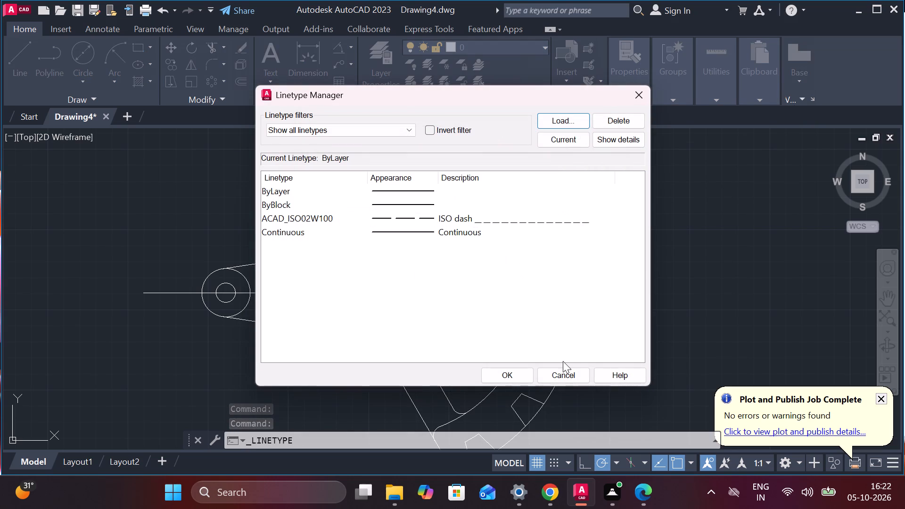
pyautogui.click(527, 371)
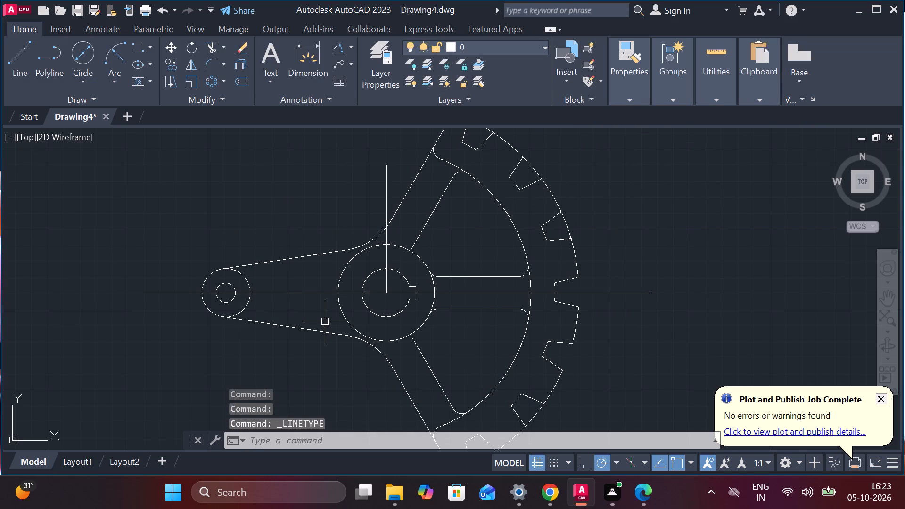
# Apply the ACAD_ISO02W100 dashed linetype to the horizontal and vertical centre lines.
pyautogui.click(316, 291)
pyautogui.click(385, 213)
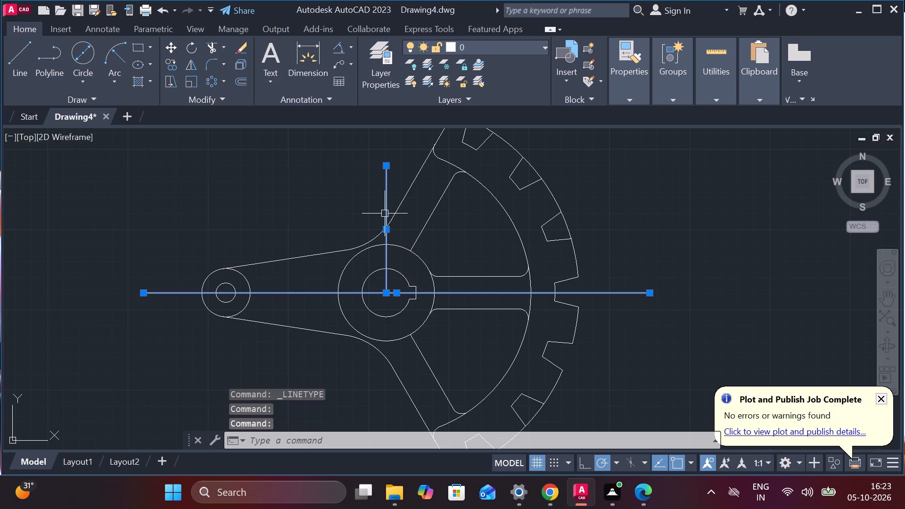
pyautogui.click(630, 101)
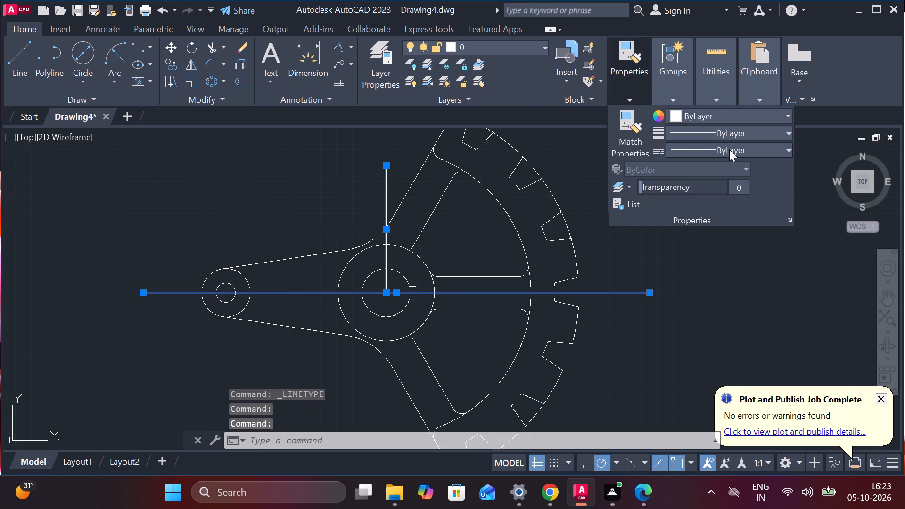
pyautogui.click(729, 149)
pyautogui.click(739, 194)
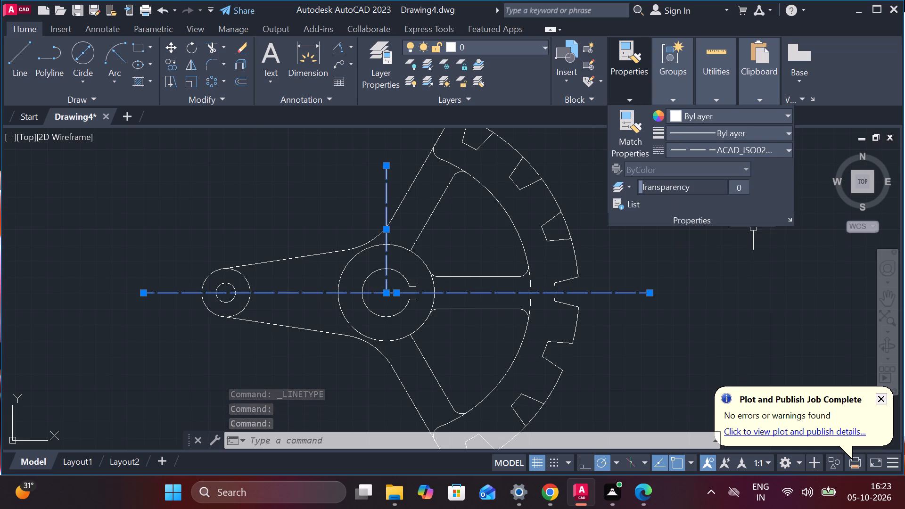
pyautogui.press('Escape')
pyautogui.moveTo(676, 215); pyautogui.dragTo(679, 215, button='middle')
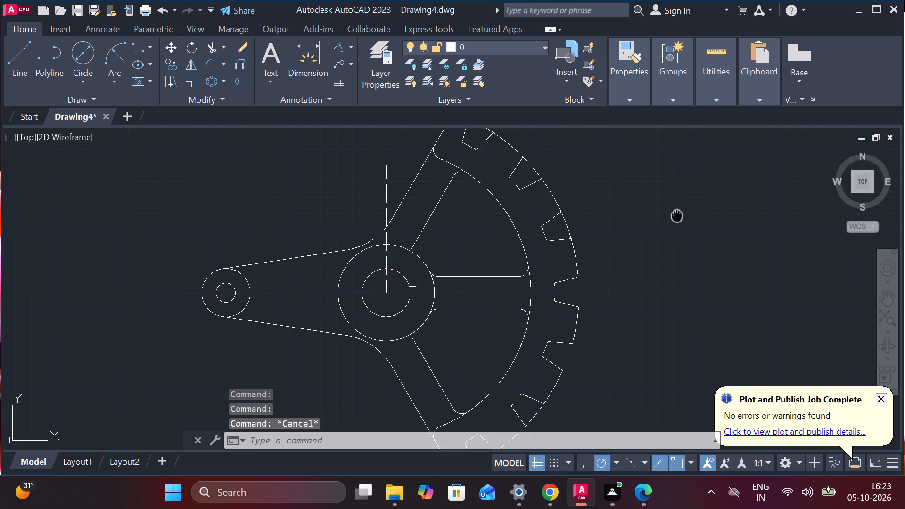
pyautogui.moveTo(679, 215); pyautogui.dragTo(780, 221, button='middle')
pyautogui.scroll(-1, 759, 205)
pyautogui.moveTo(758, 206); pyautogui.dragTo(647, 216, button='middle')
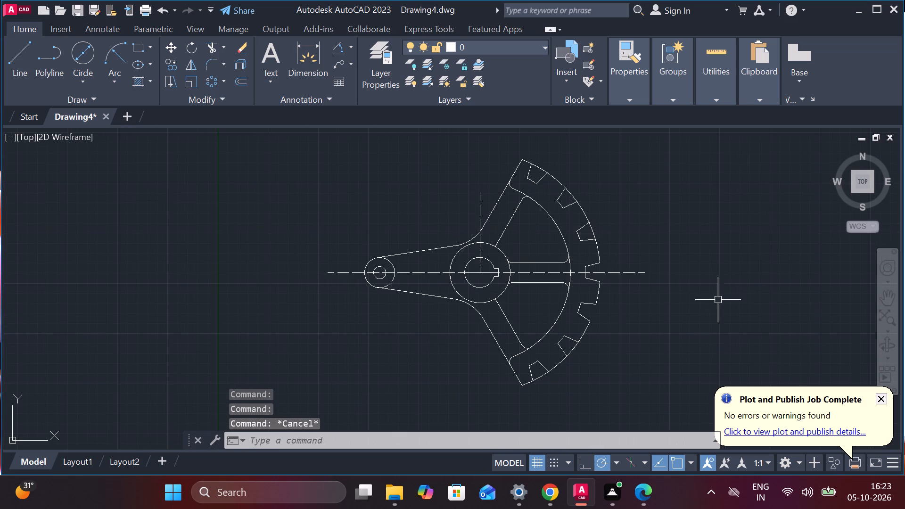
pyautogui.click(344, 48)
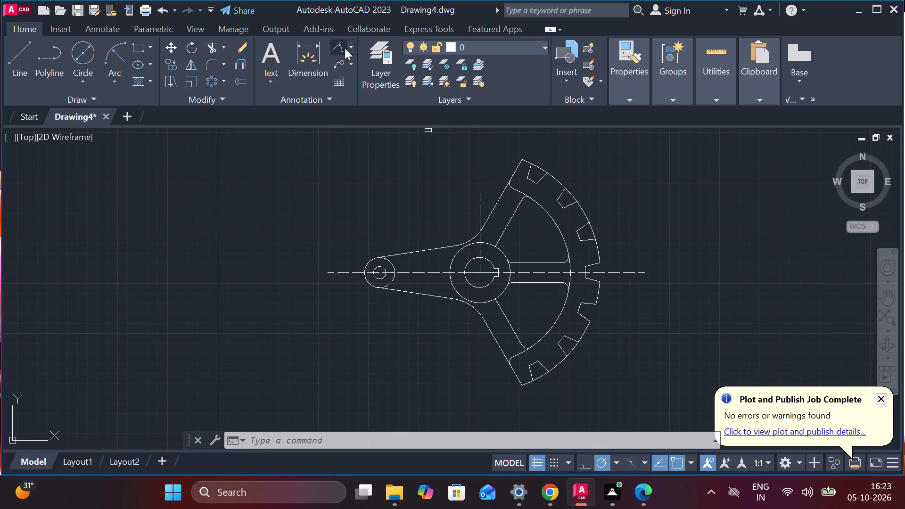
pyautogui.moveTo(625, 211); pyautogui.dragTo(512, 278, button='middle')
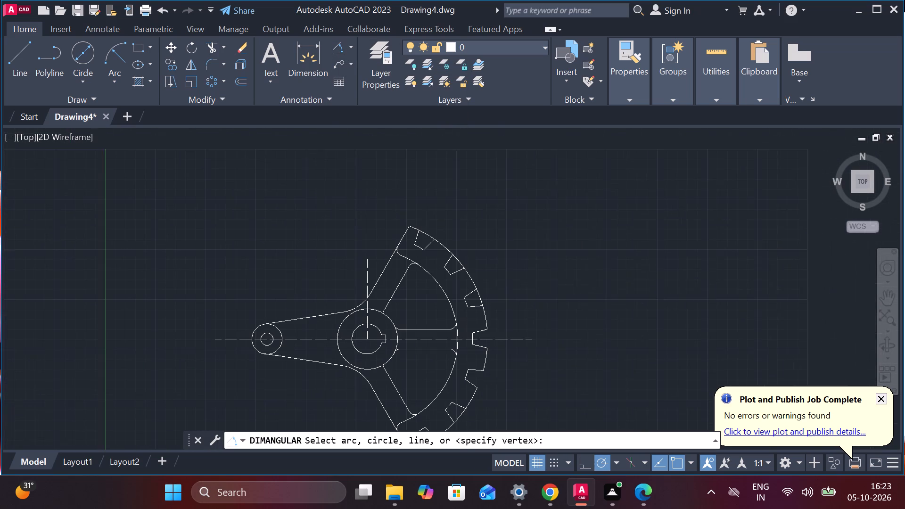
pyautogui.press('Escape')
# Trim the outer arc across the three closed tooth gaps on the sector's upper half.
pyautogui.write('TR')
pyautogui.press('Return')
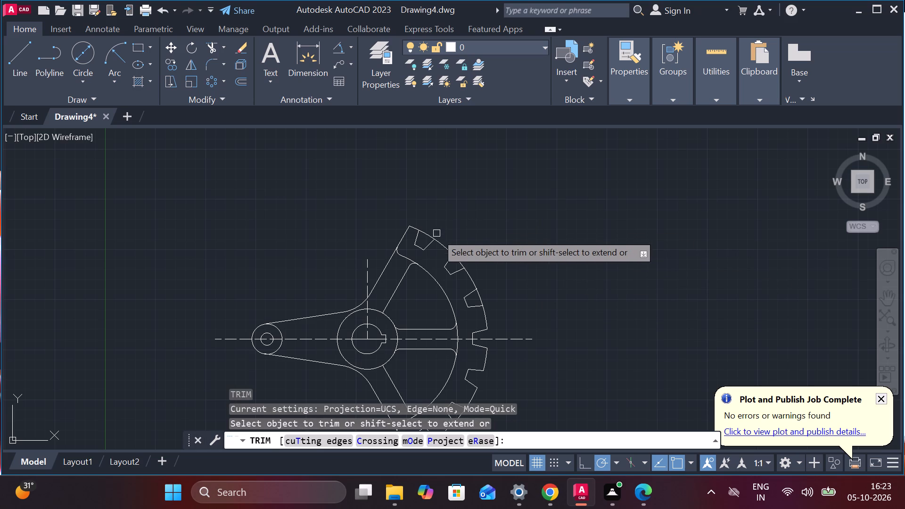
pyautogui.click(424, 234)
pyautogui.click(464, 264)
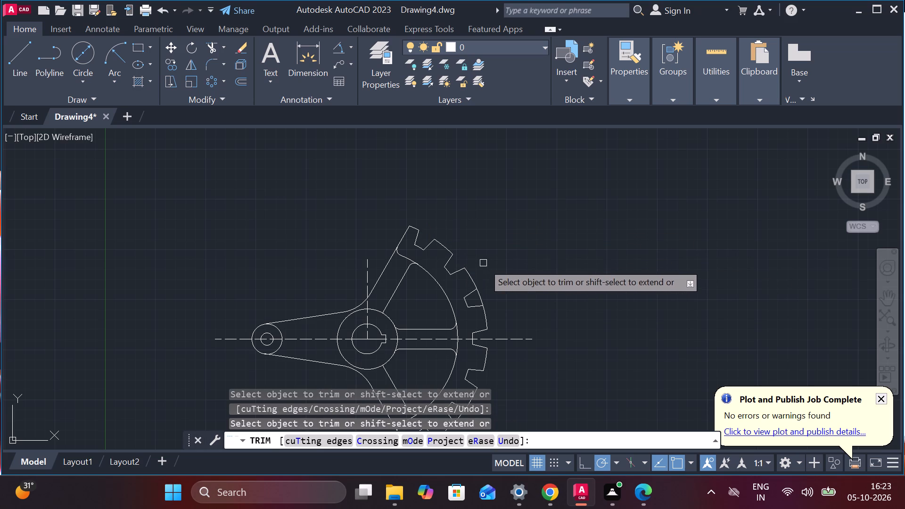
pyautogui.click(477, 297)
# Trim the outer arc across the two remaining closed tooth gaps on the sector's lower half.
pyautogui.moveTo(529, 290); pyautogui.dragTo(519, 231, button='middle')
pyautogui.scroll(2, 513, 286)
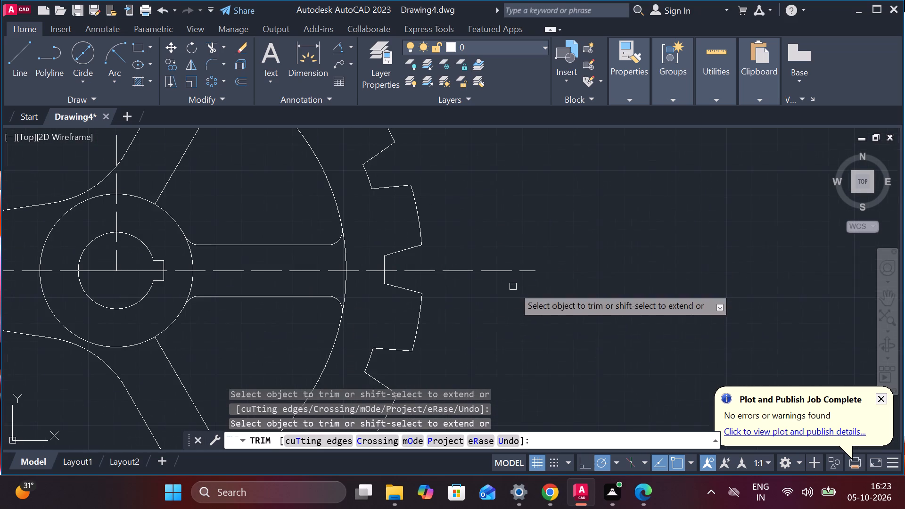
pyautogui.scroll(-1, 455, 318)
pyautogui.moveTo(455, 318); pyautogui.dragTo(549, 251, button='middle')
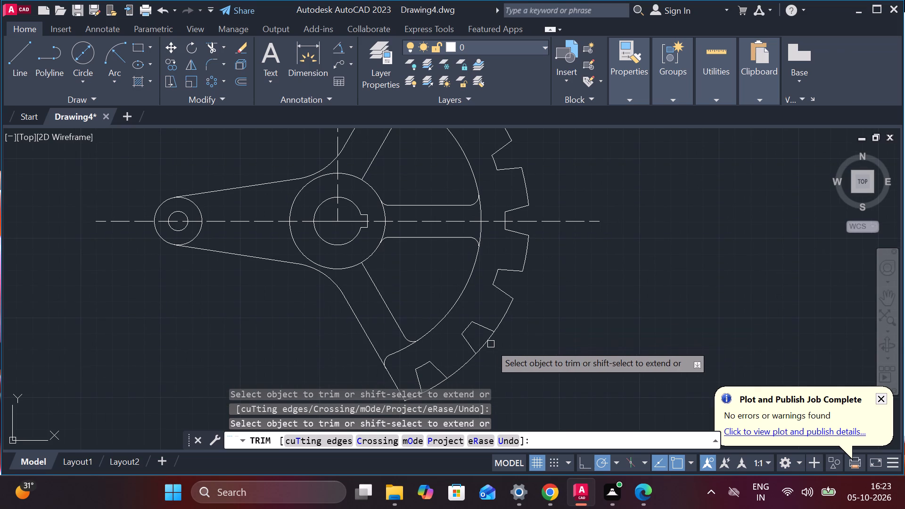
pyautogui.click(490, 344)
pyautogui.moveTo(502, 341); pyautogui.dragTo(548, 289, button='middle')
pyautogui.click(482, 335)
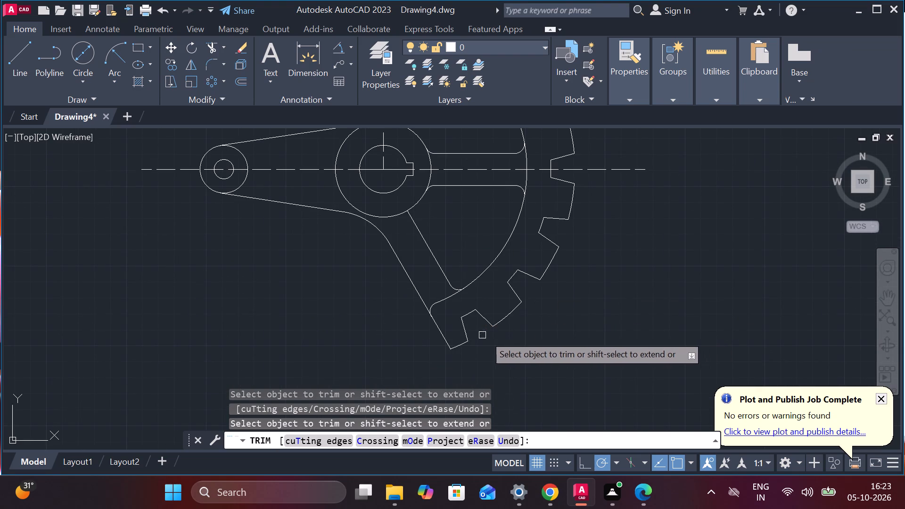
pyautogui.scroll(-2, 584, 292)
pyautogui.moveTo(651, 208); pyautogui.dragTo(577, 237, button='middle')
pyautogui.scroll(1, 557, 264)
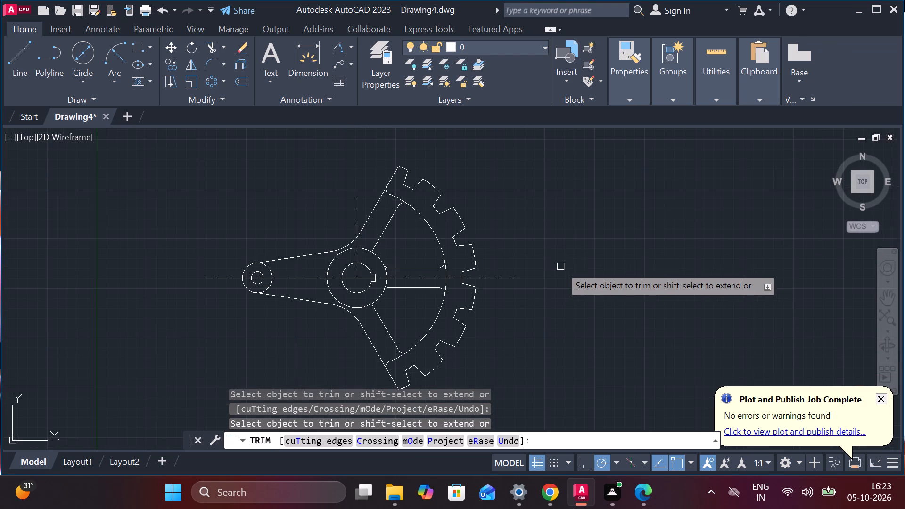
pyautogui.press('Escape')
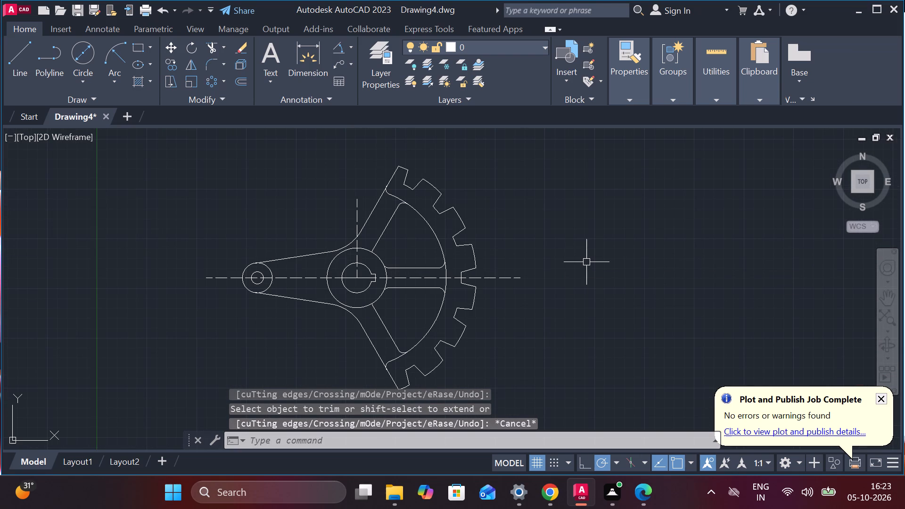
# Draw a line about 69 units long at 20° outward from the floor of the first tooth gap above the horizontal centre line.
pyautogui.press('l')
pyautogui.press('Return')
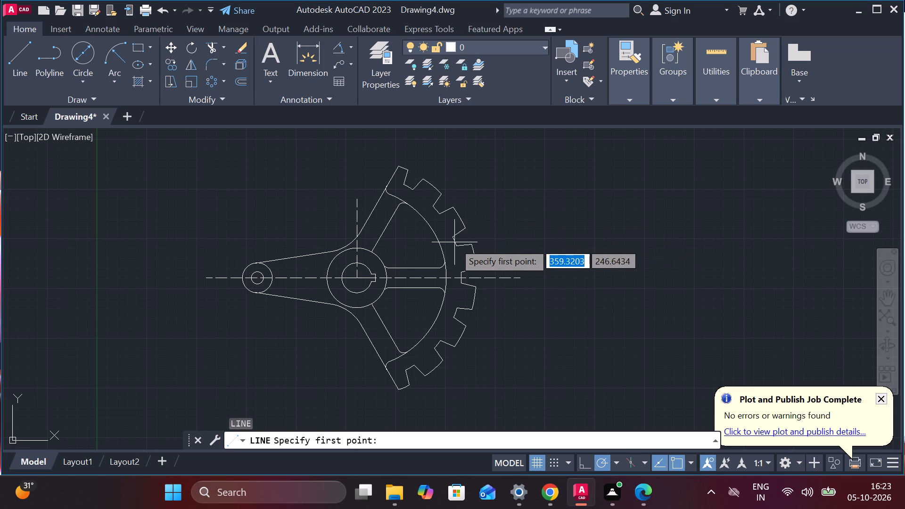
pyautogui.click(453, 242)
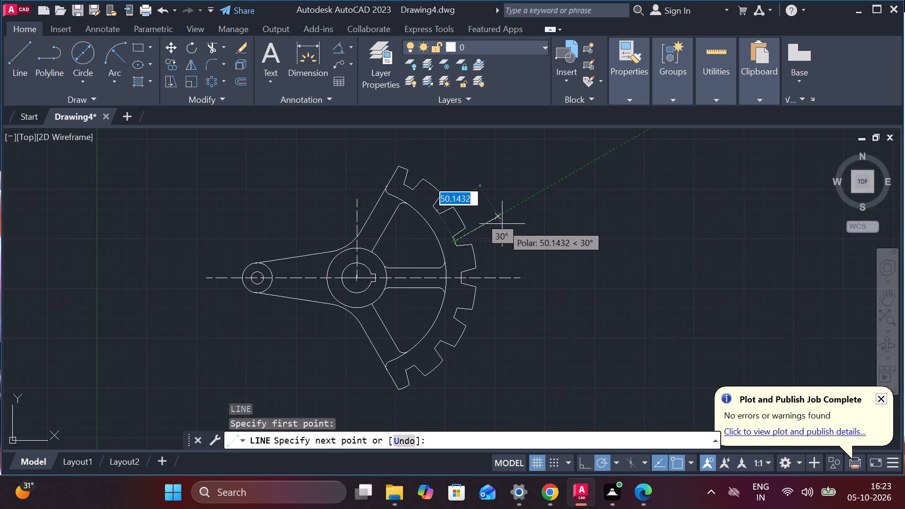
pyautogui.scroll(2, 505, 223)
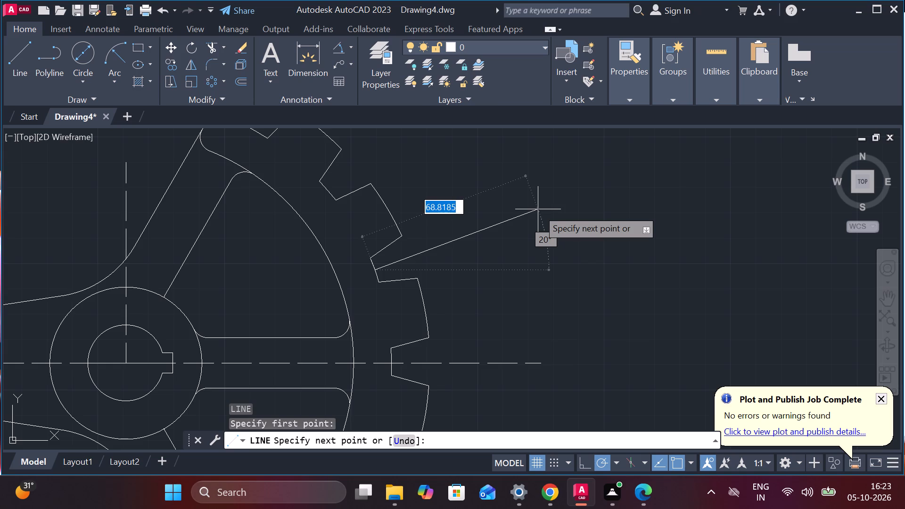
pyautogui.click(538, 209)
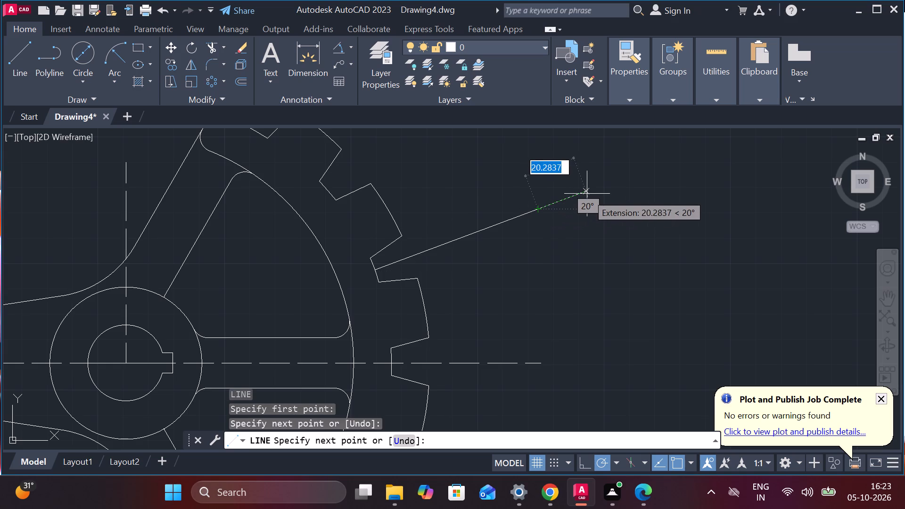
pyautogui.press('Escape')
# Add an angular dimension between the angled line and the horizontal centre line, placed outside the teeth.
pyautogui.scroll(-1, 587, 194)
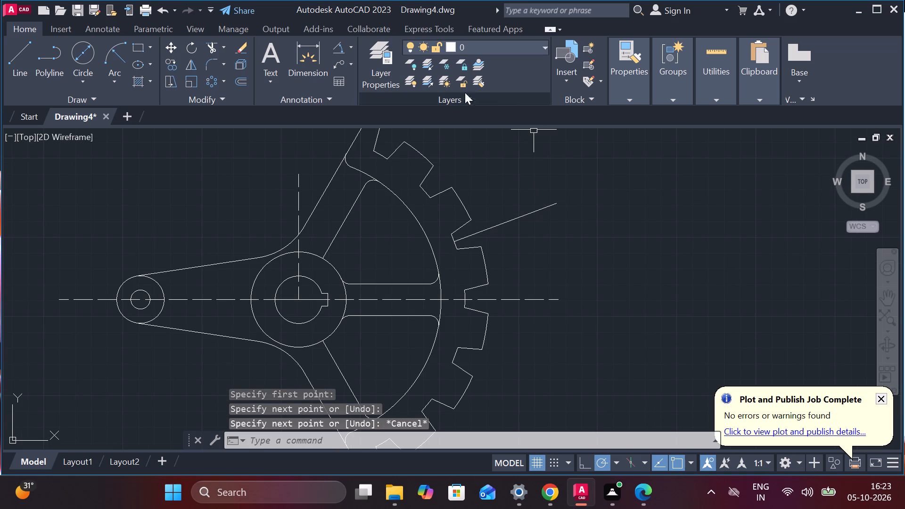
pyautogui.click(337, 48)
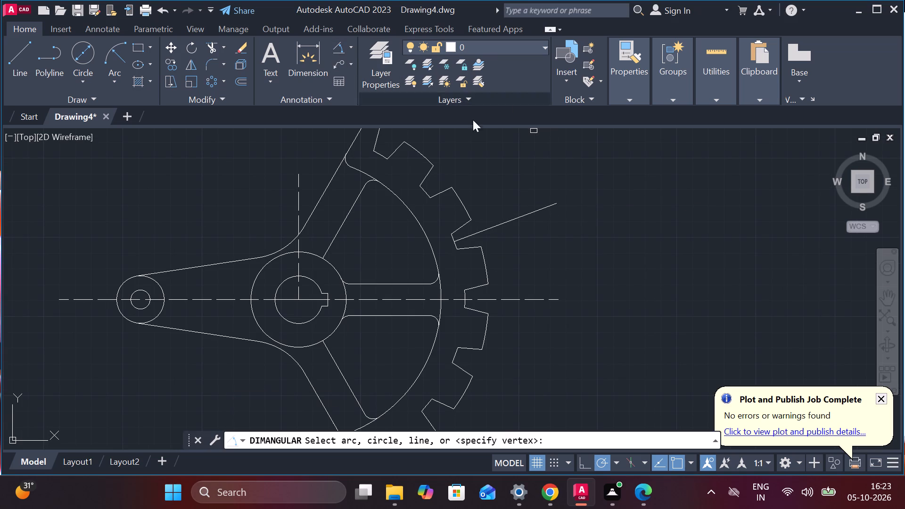
pyautogui.click(533, 211)
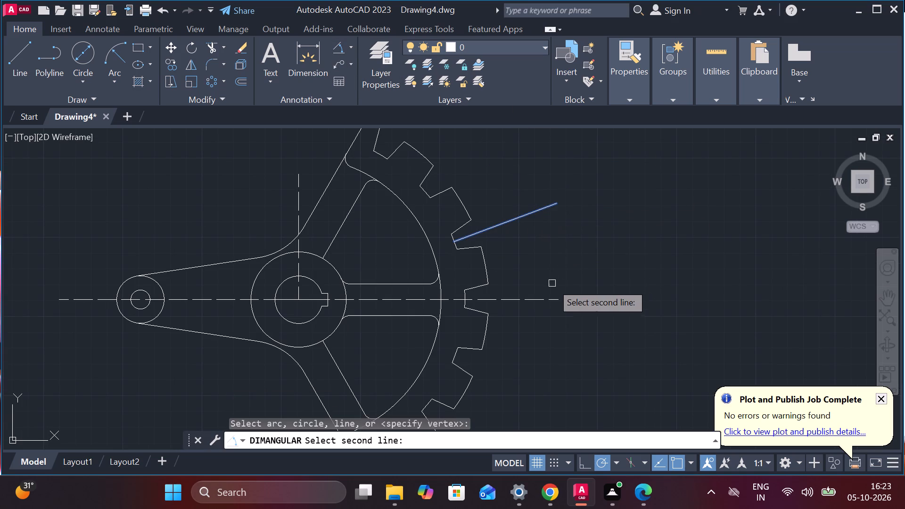
pyautogui.click(544, 299)
pyautogui.scroll(1, 561, 246)
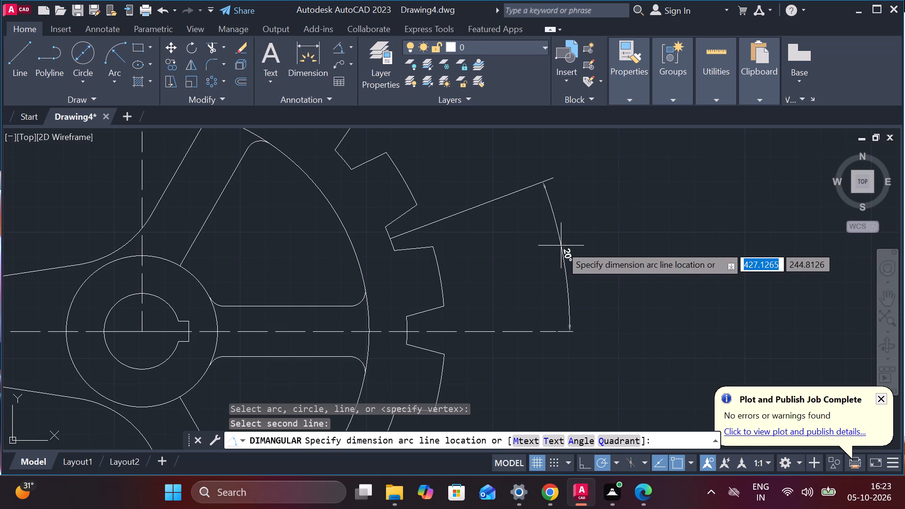
pyautogui.click(561, 246)
# Lengthen the inner end of the angled line back to the hub's centre.
pyautogui.click(461, 207)
pyautogui.click(468, 208)
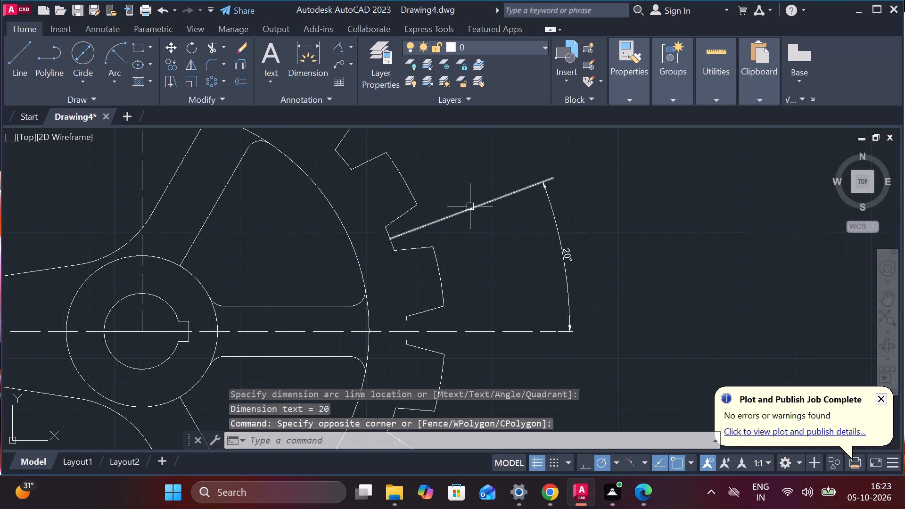
pyautogui.click(470, 206)
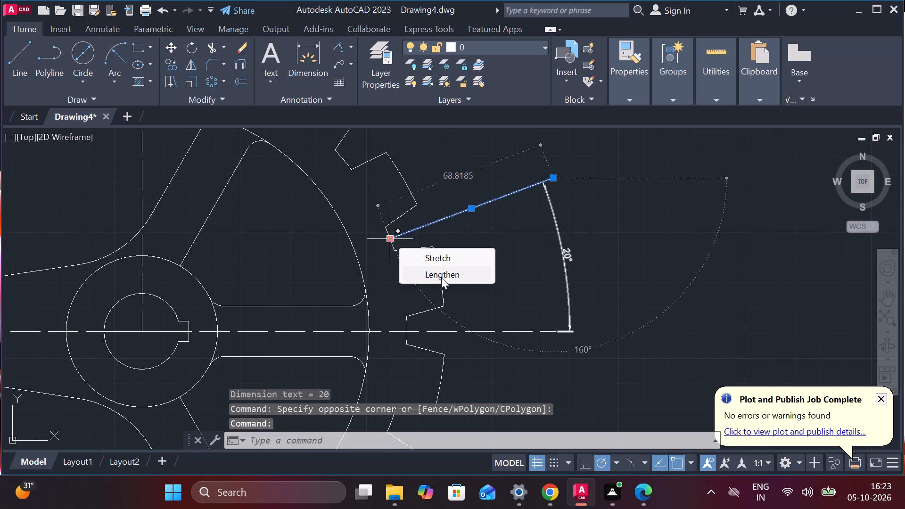
pyautogui.click(441, 277)
pyautogui.moveTo(254, 298); pyautogui.dragTo(465, 257, button='middle')
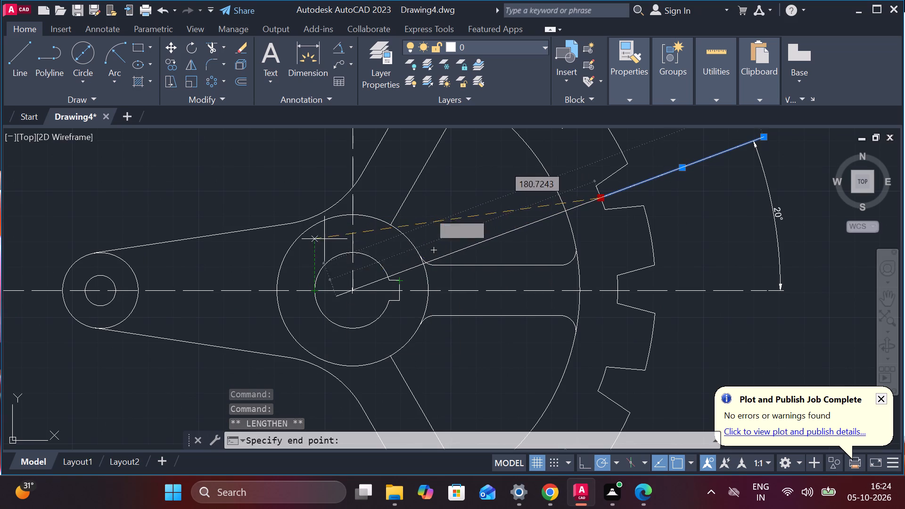
pyautogui.click(350, 295)
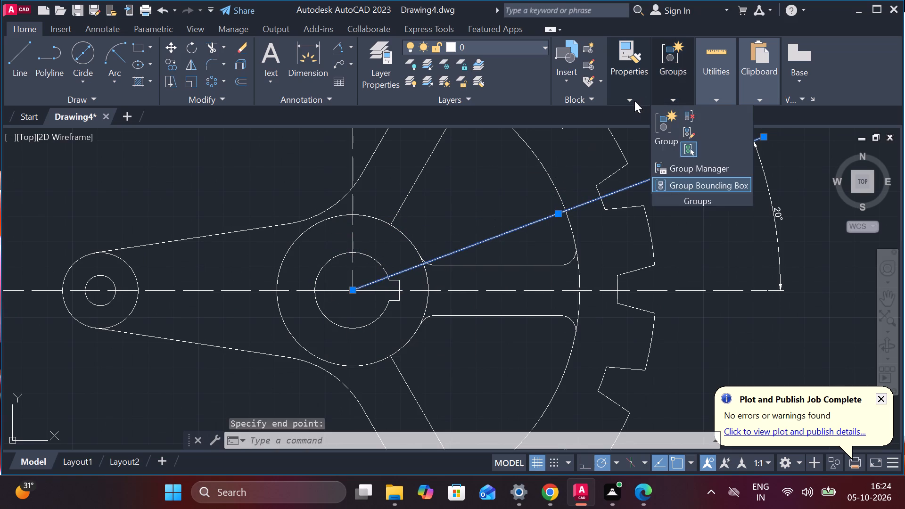
# Apply the ACAD_ISO02W100 dashed linetype to the angled line through the hub's centre.
pyautogui.click(641, 102)
pyautogui.click(719, 150)
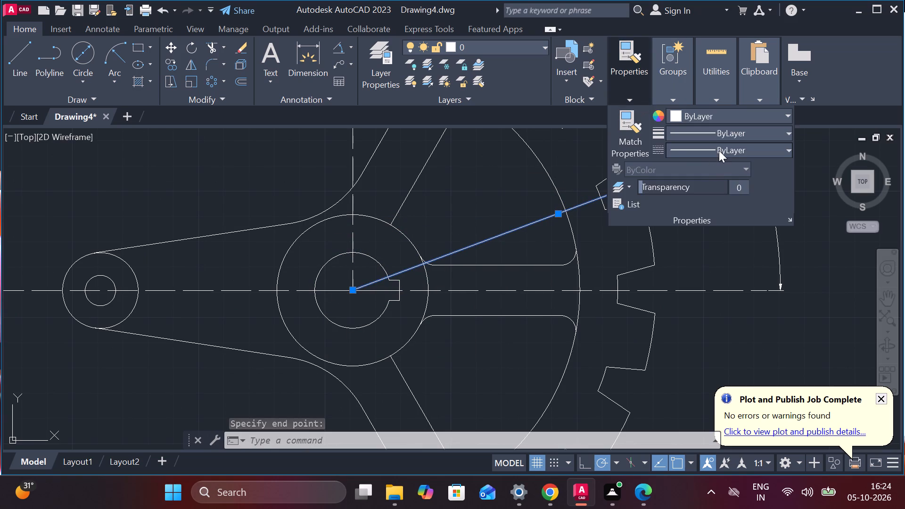
pyautogui.click(733, 201)
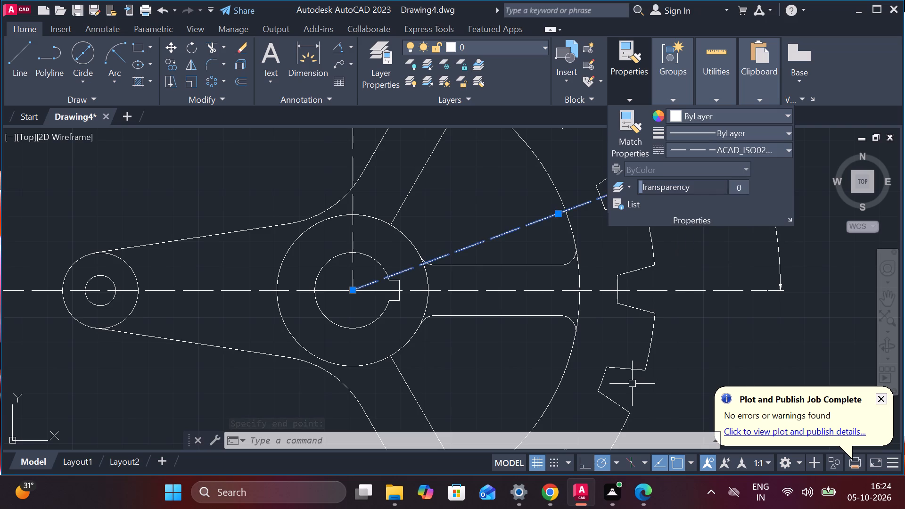
pyautogui.press('Escape')
# Set the text height of the ISO-25 dimension style to 4.
pyautogui.scroll(-1, 702, 246)
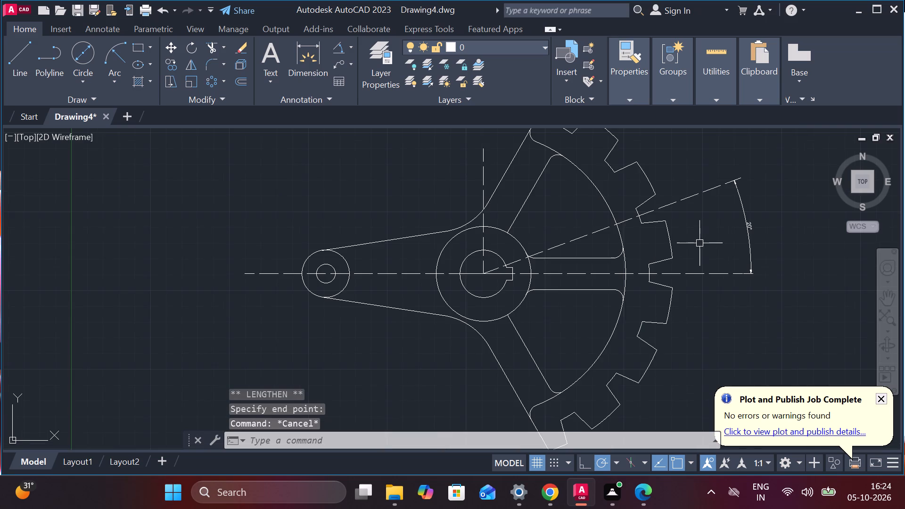
pyautogui.moveTo(699, 242); pyautogui.dragTo(385, 271, button='middle')
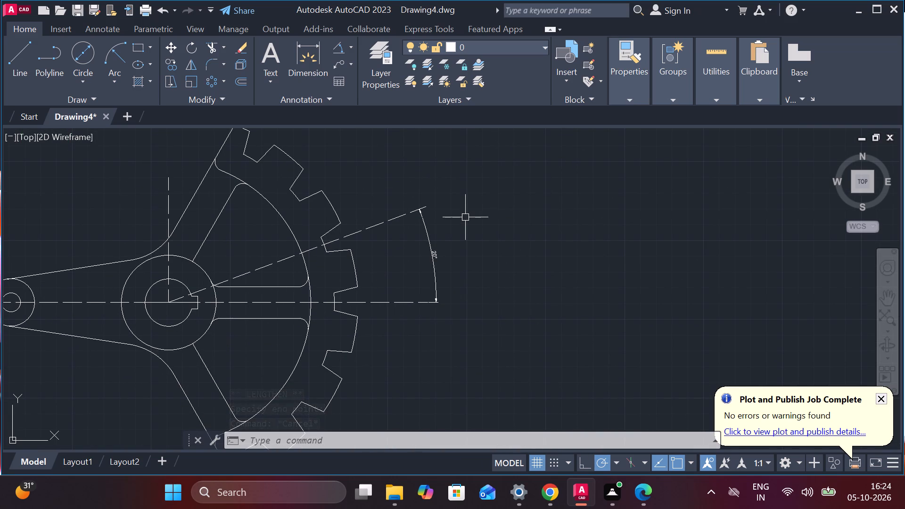
pyautogui.moveTo(465, 217); pyautogui.dragTo(561, 213, button='middle')
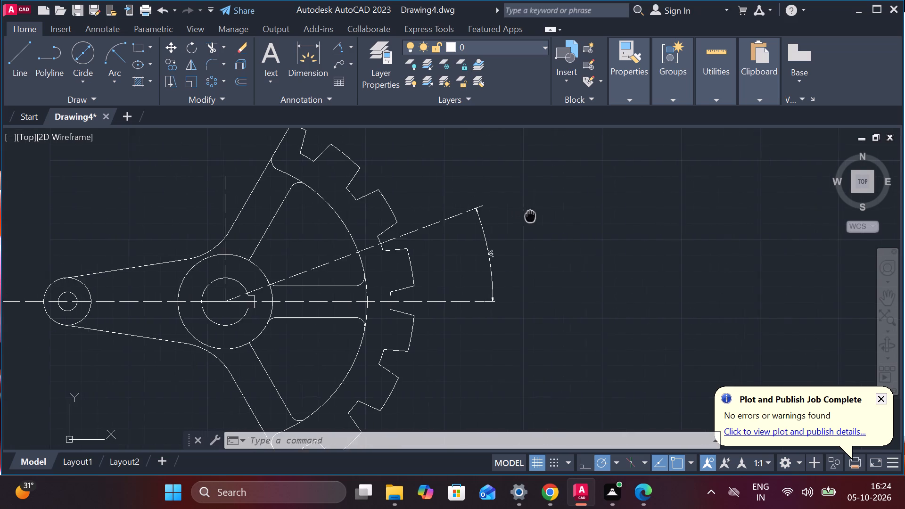
pyautogui.moveTo(561, 213); pyautogui.dragTo(566, 213, button='middle')
pyautogui.press('d')
pyautogui.press('Return')
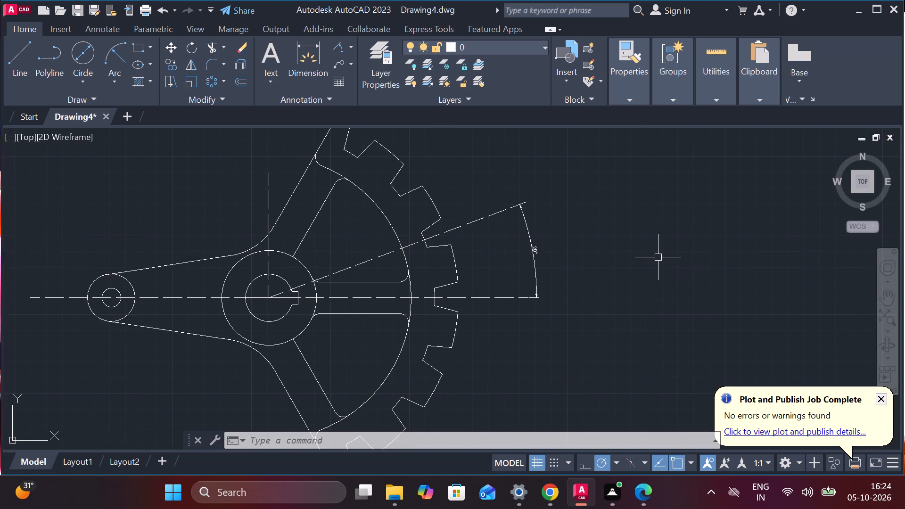
pyautogui.click(608, 208)
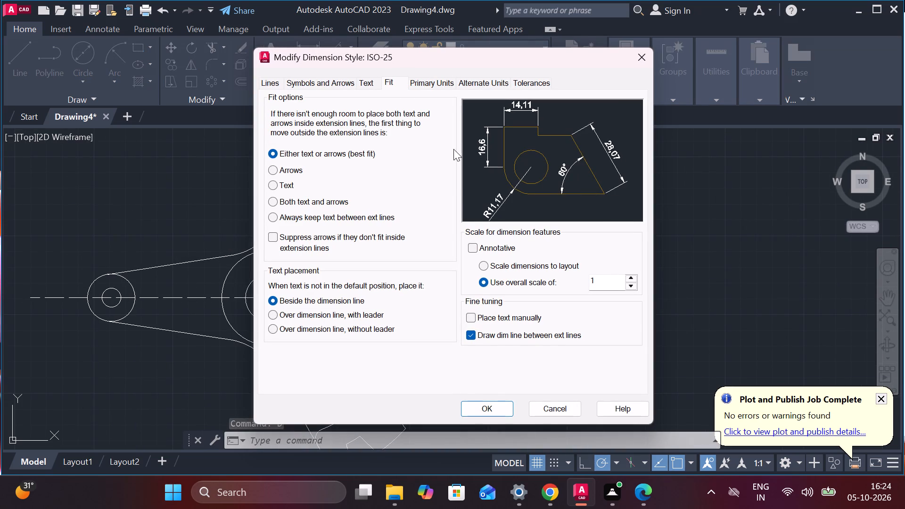
pyautogui.click(364, 81)
pyautogui.moveTo(421, 187); pyautogui.dragTo(383, 188)
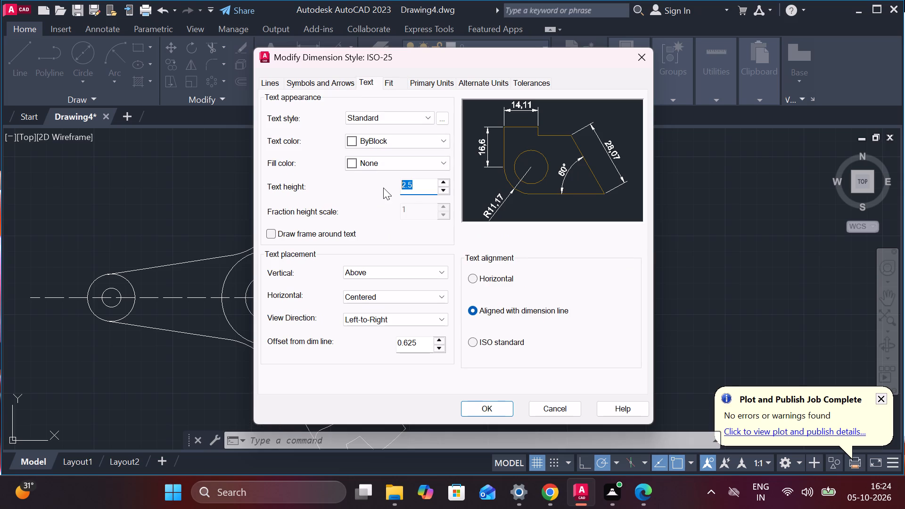
pyautogui.press('4')
pyautogui.press('Return')
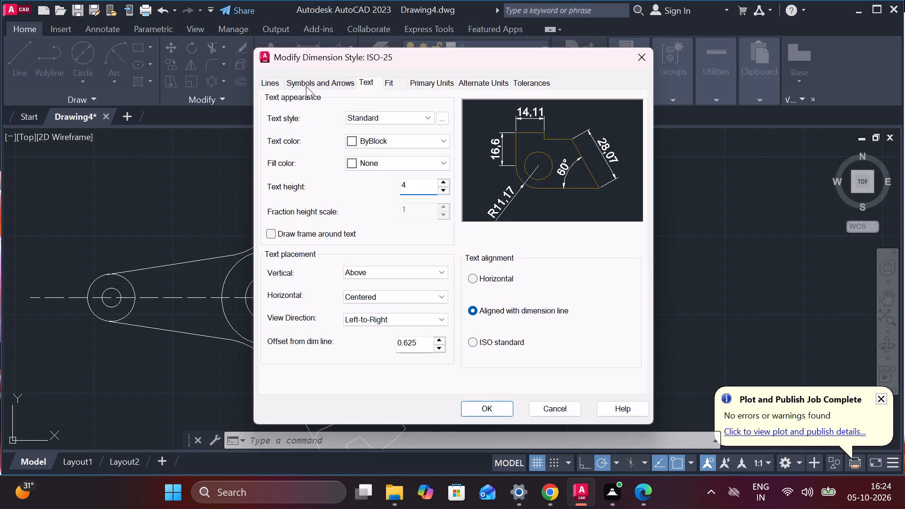
# Set the arrow size of the ISO-25 dimension style to 3.
pyautogui.click(306, 86)
pyautogui.moveTo(297, 216); pyautogui.dragTo(259, 227)
pyautogui.moveTo(282, 228); pyautogui.dragTo(257, 228)
pyautogui.press('3')
pyautogui.press('Return')
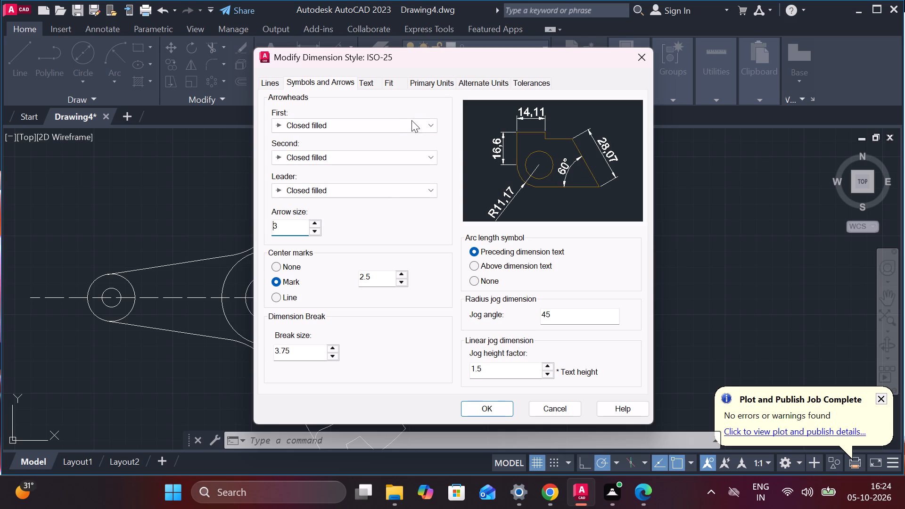
# Set the linear dimension precision of the ISO-25 style to one decimal place (0.0).
pyautogui.click(443, 83)
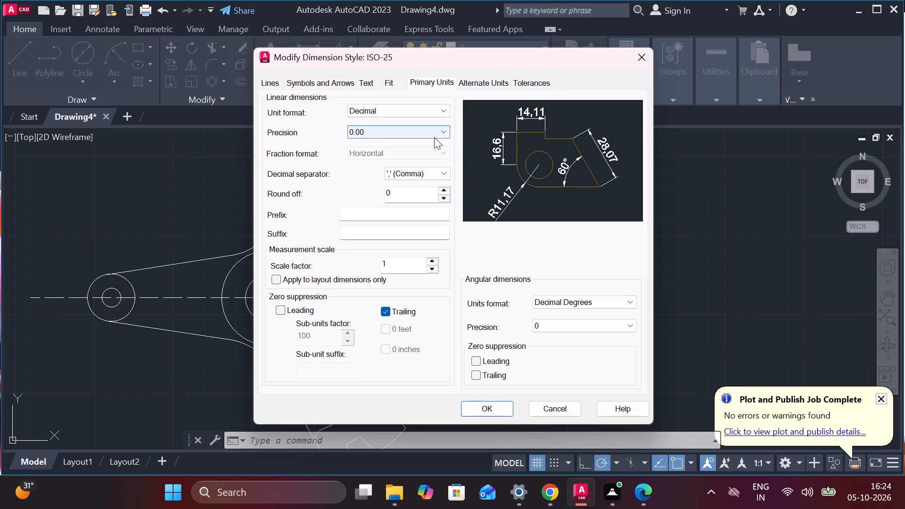
pyautogui.click(434, 137)
pyautogui.click(364, 155)
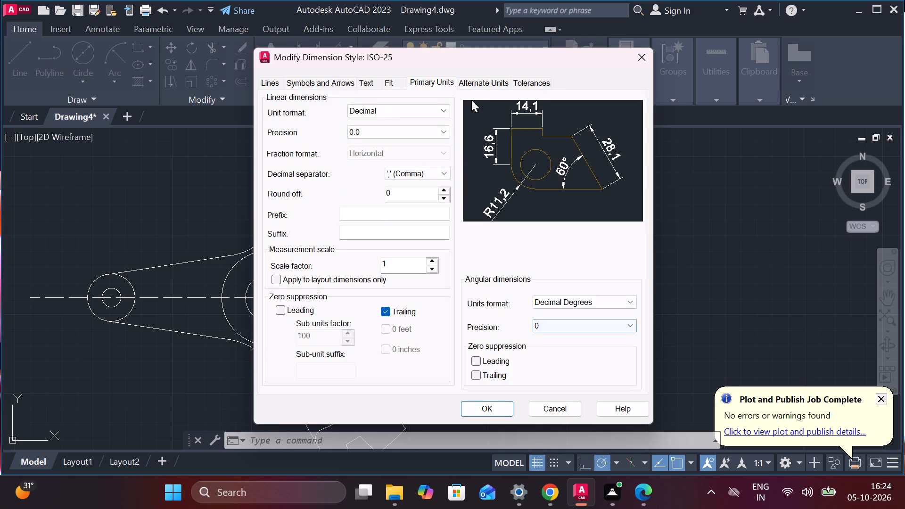
# Set the text alignment of ISO-25 to ISO standard, apply the style changes and make ISO-25 the current dimension style.
pyautogui.click(470, 85)
pyautogui.click(534, 81)
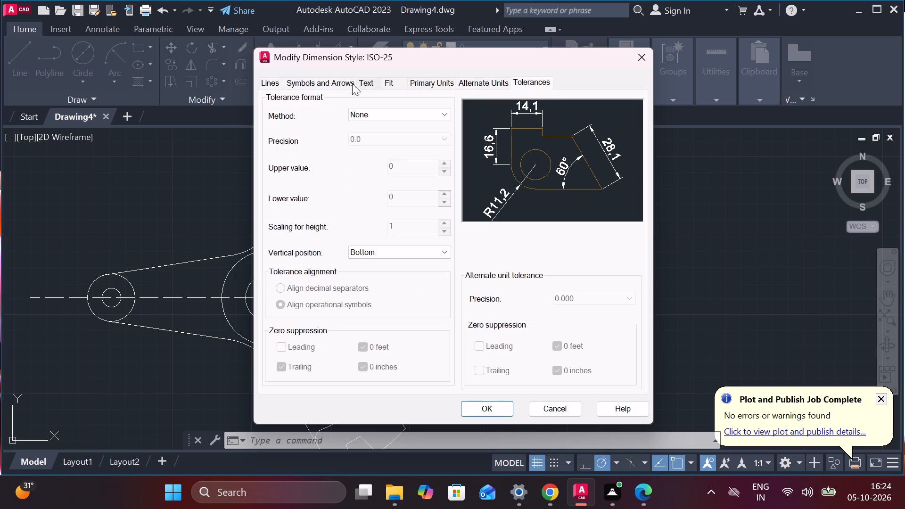
pyautogui.click(371, 83)
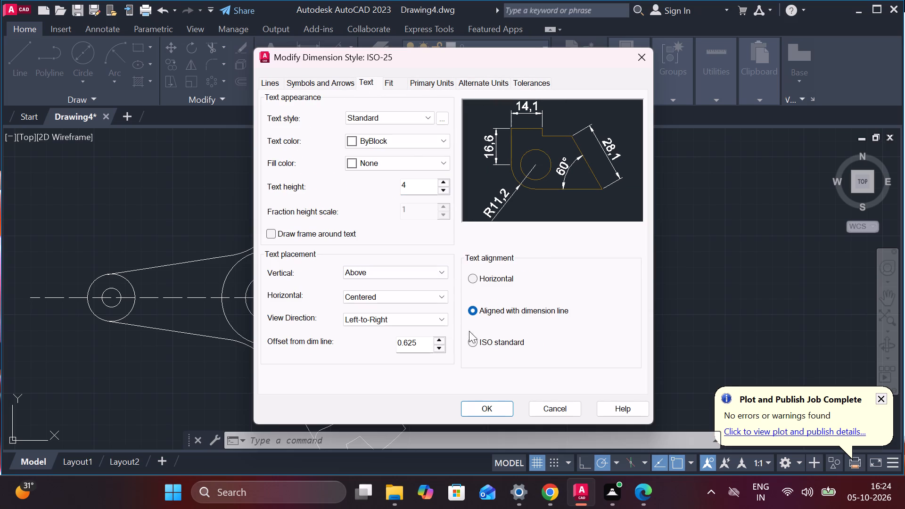
pyautogui.click(469, 345)
pyautogui.click(487, 412)
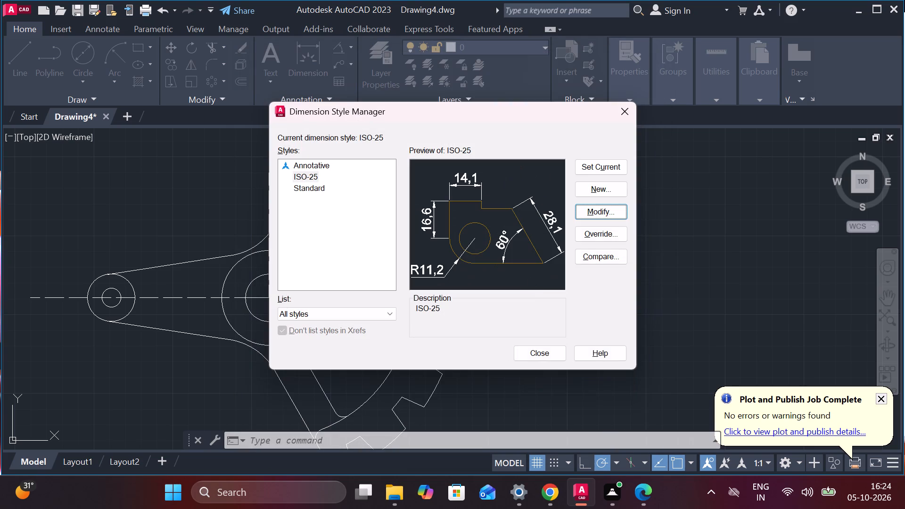
pyautogui.click(601, 171)
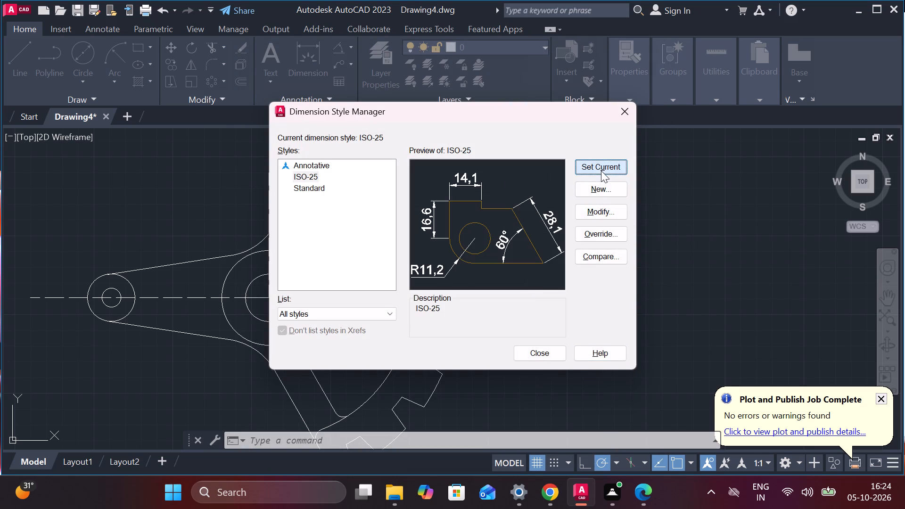
pyautogui.click(540, 348)
# Set the text height of the ISO-25 dimension style to 6 and make the style current.
pyautogui.scroll(-1, 559, 333)
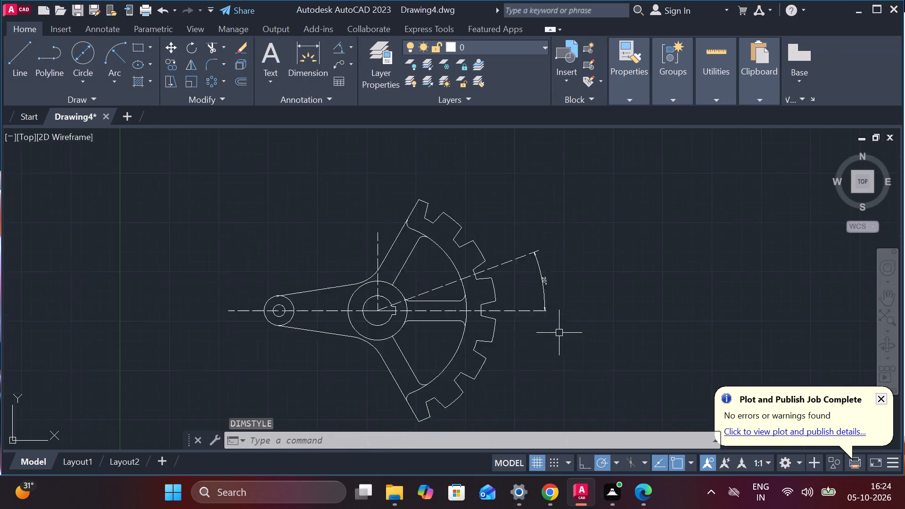
pyautogui.scroll(-2, 559, 333)
pyautogui.scroll(2, 568, 323)
pyautogui.moveTo(565, 312); pyautogui.dragTo(639, 307, button='middle')
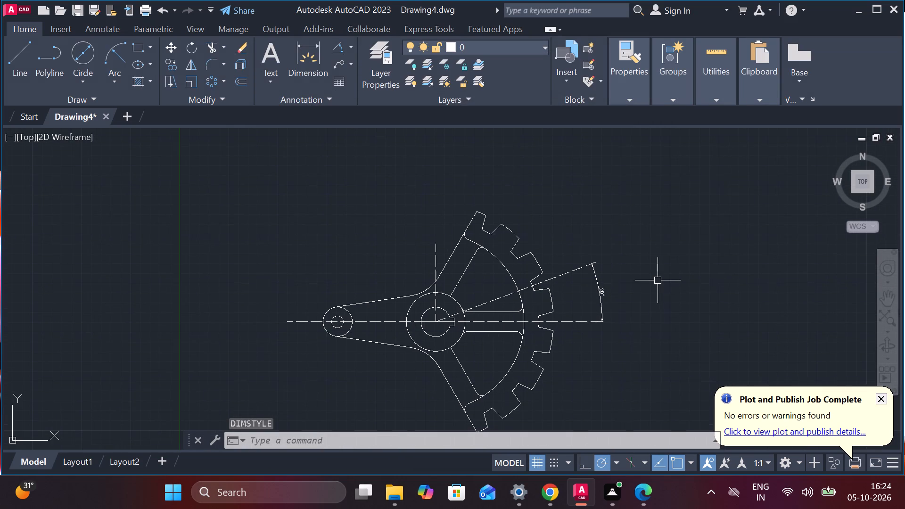
pyautogui.press('d')
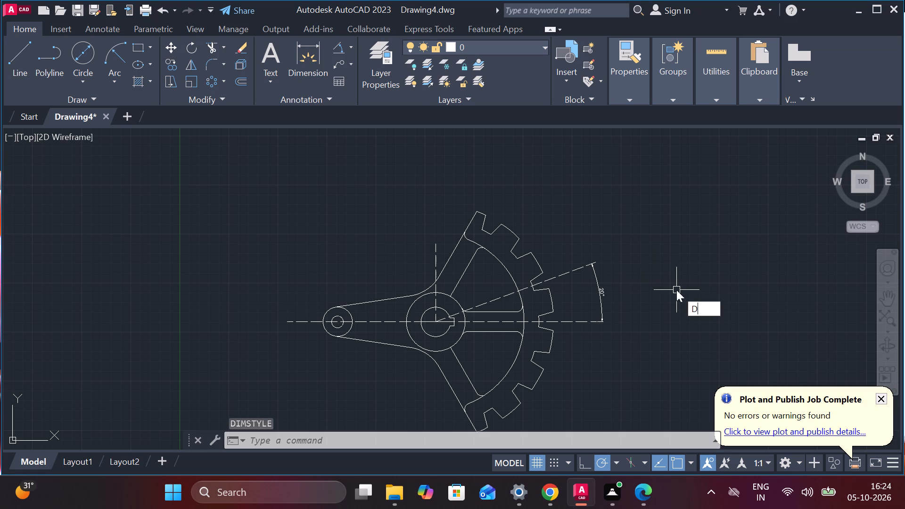
pyautogui.press('Return')
pyautogui.click(592, 209)
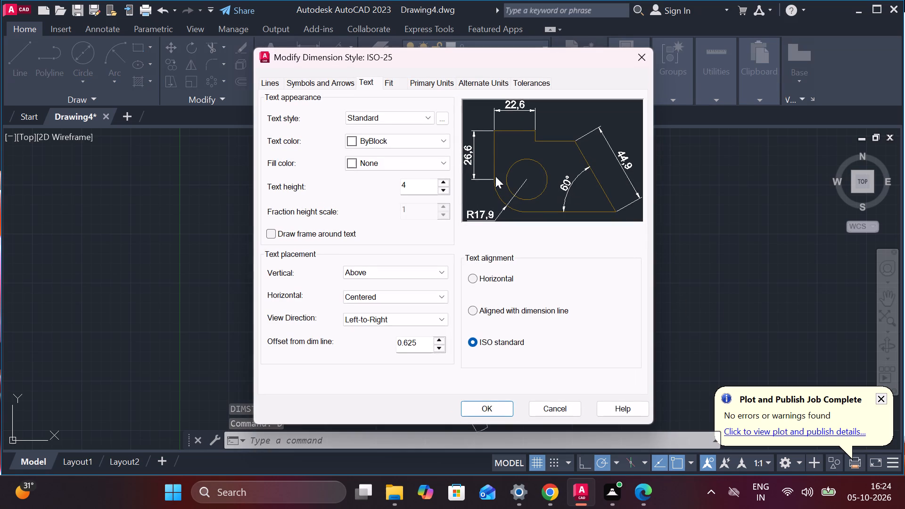
pyautogui.click(376, 86)
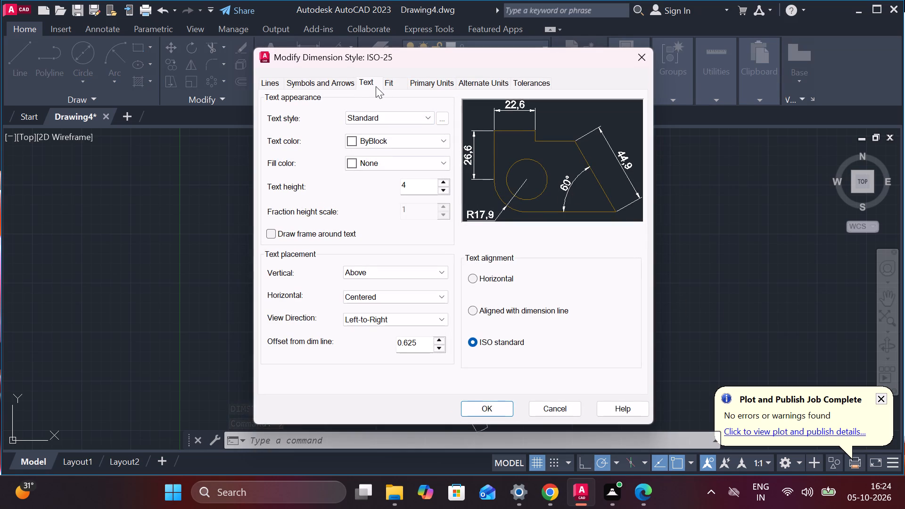
pyautogui.click(364, 78)
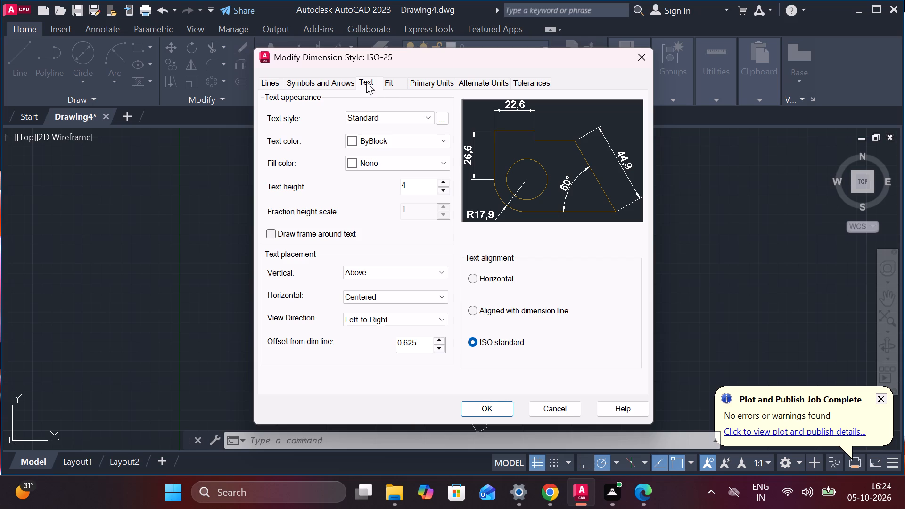
pyautogui.click(370, 79)
pyautogui.moveTo(424, 184); pyautogui.dragTo(375, 186)
pyautogui.press('6')
pyautogui.click(493, 406)
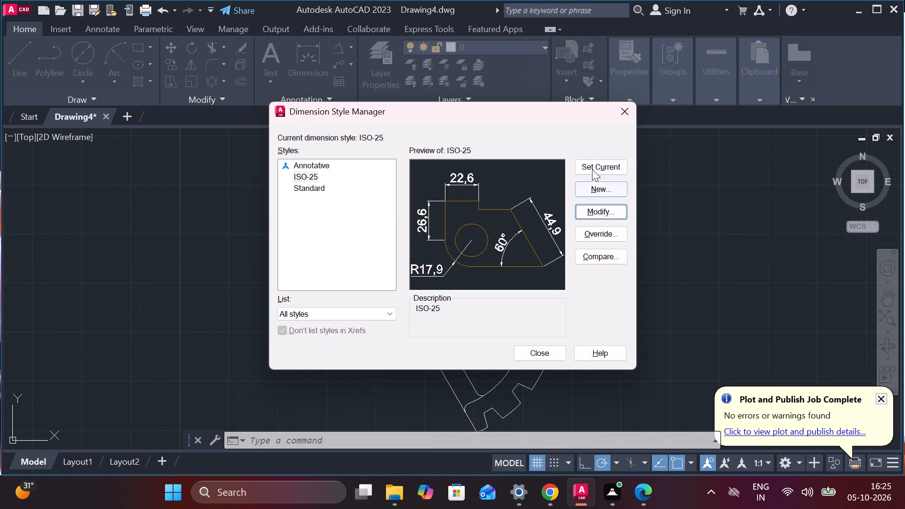
pyautogui.click(592, 168)
pyautogui.click(542, 357)
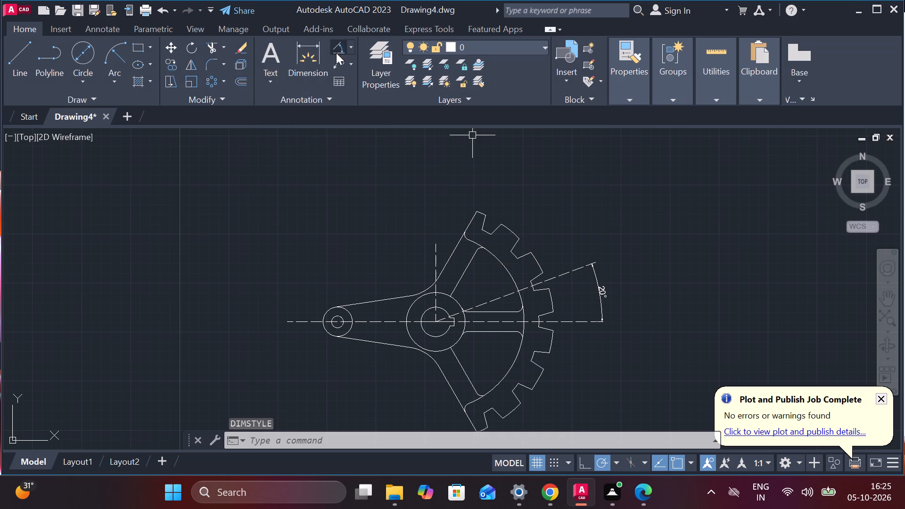
# Add a horizontal linear dimension from the vertical centre line's upper end to the lever's small hole centre, placed above the lever arm.
pyautogui.click(352, 52)
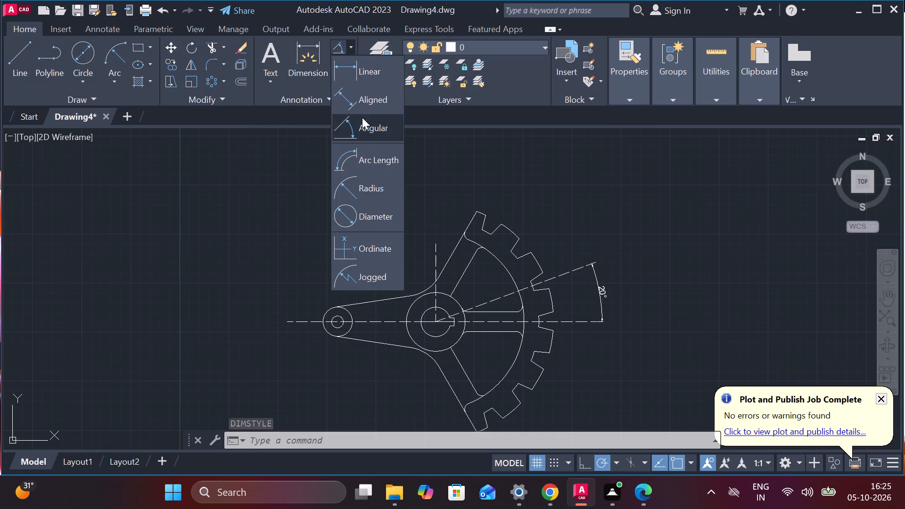
pyautogui.click(362, 72)
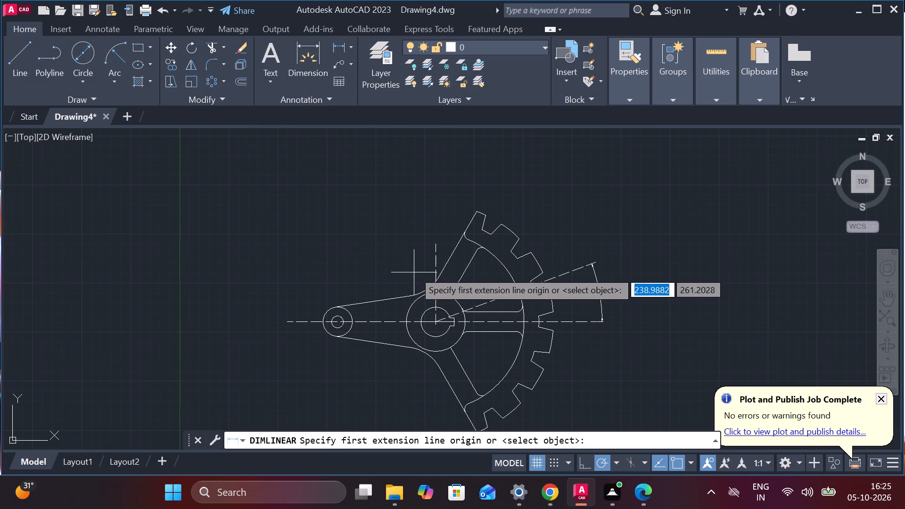
pyautogui.click(432, 247)
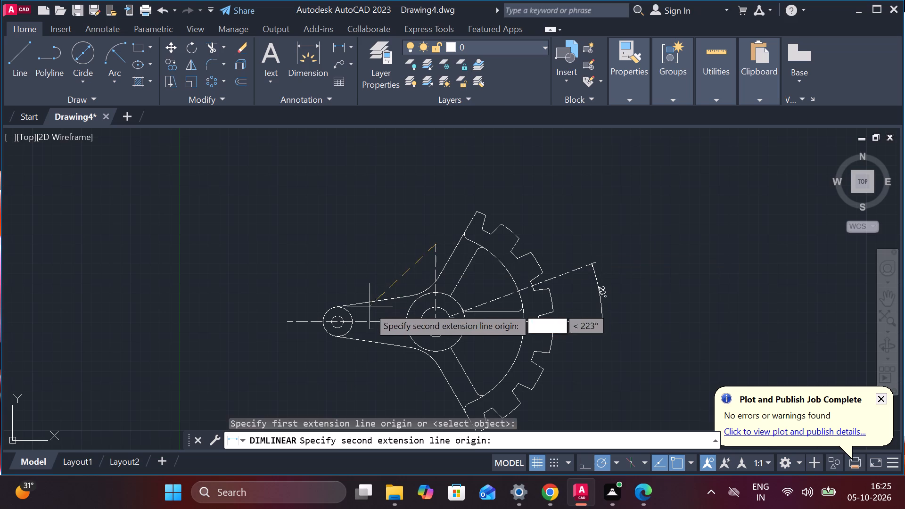
pyautogui.click(337, 324)
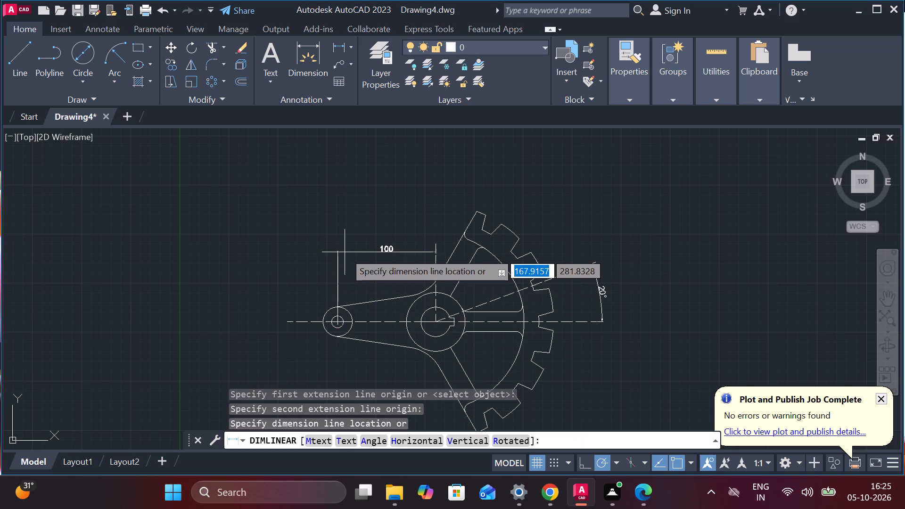
pyautogui.click(345, 252)
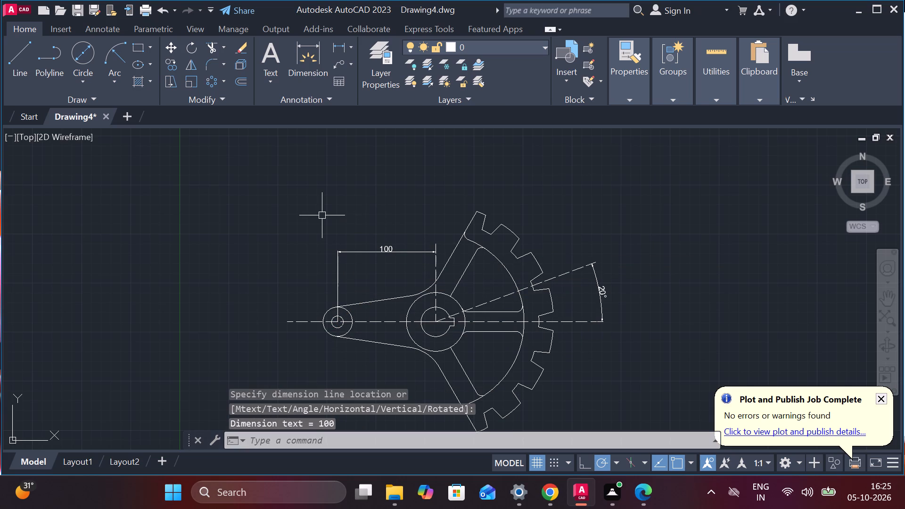
# Add a horizontal linear dimension across the small hole at the lever end, placed just below the lever's end circle.
pyautogui.moveTo(322, 215); pyautogui.dragTo(346, 213, button='middle')
pyautogui.press('space')
pyautogui.scroll(2, 342, 347)
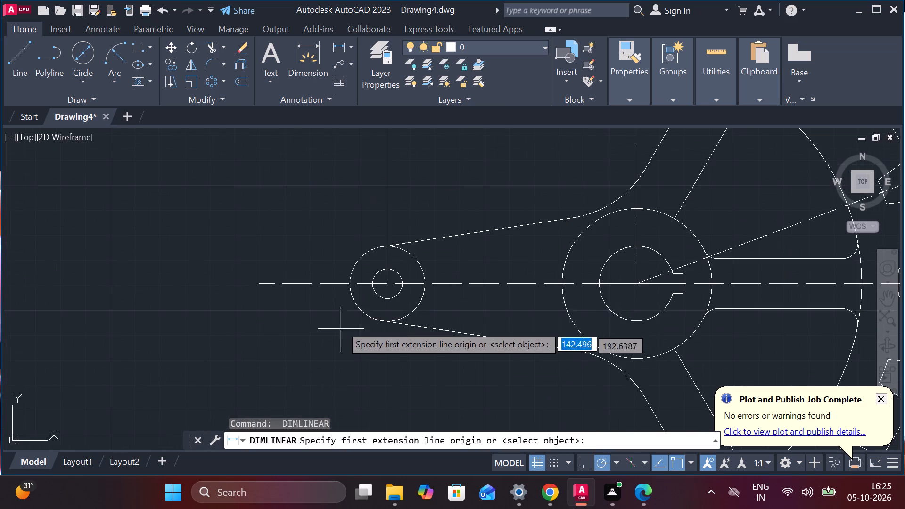
pyautogui.click(370, 284)
pyautogui.click(400, 284)
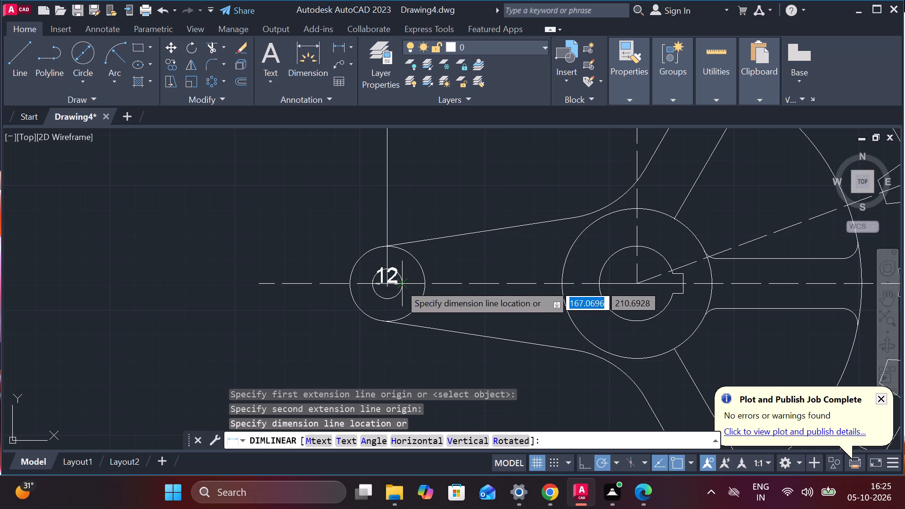
pyautogui.moveTo(398, 362); pyautogui.dragTo(382, 310, button='middle')
pyautogui.click(380, 311)
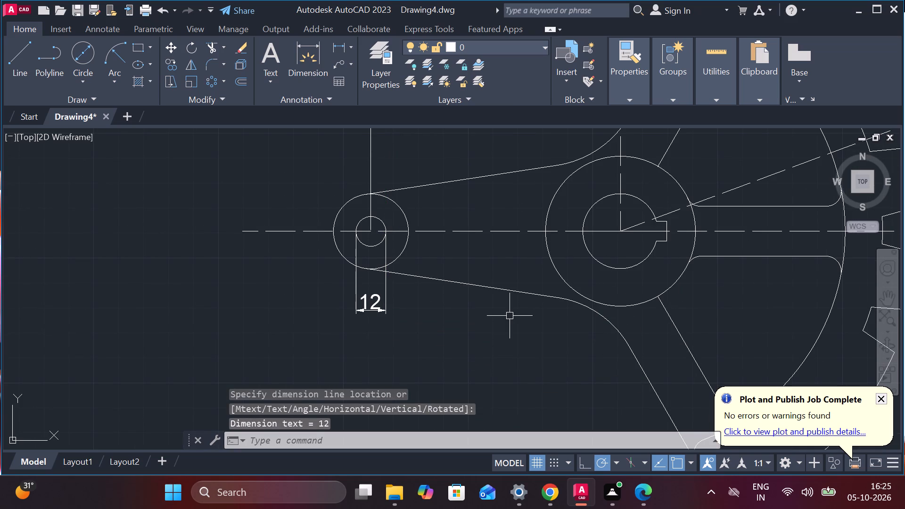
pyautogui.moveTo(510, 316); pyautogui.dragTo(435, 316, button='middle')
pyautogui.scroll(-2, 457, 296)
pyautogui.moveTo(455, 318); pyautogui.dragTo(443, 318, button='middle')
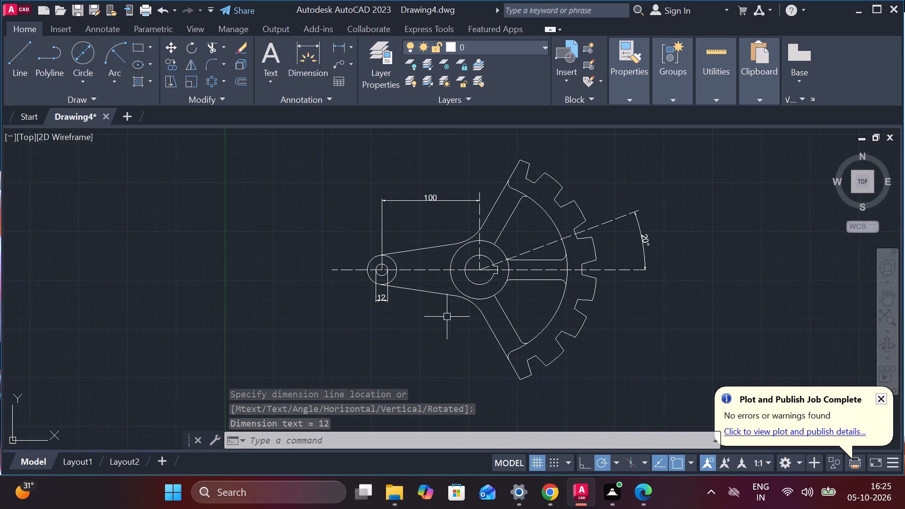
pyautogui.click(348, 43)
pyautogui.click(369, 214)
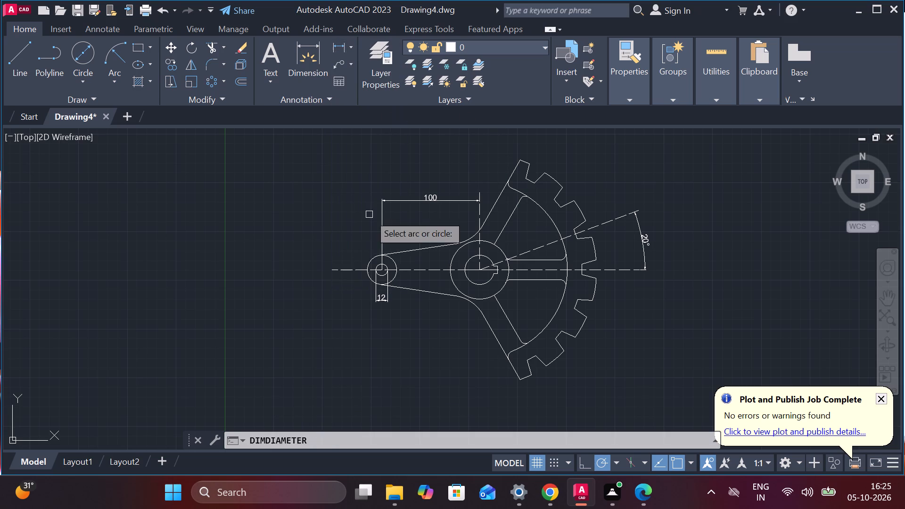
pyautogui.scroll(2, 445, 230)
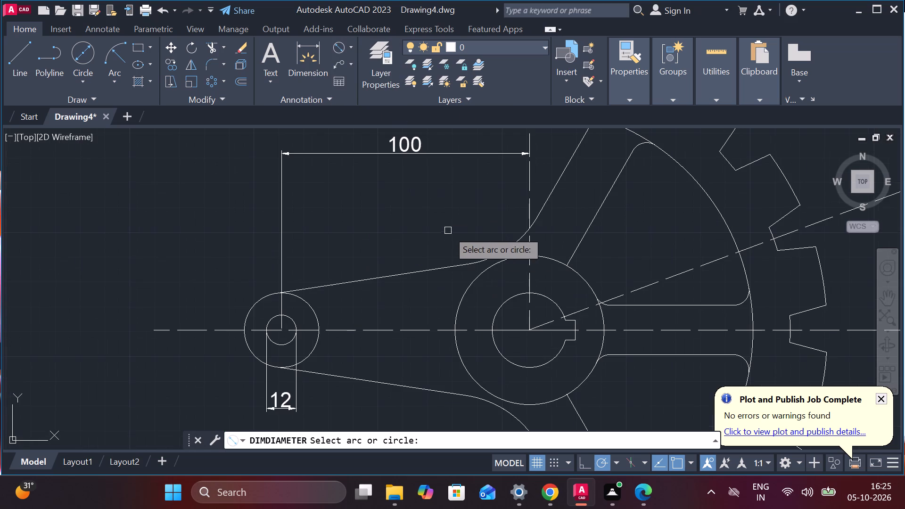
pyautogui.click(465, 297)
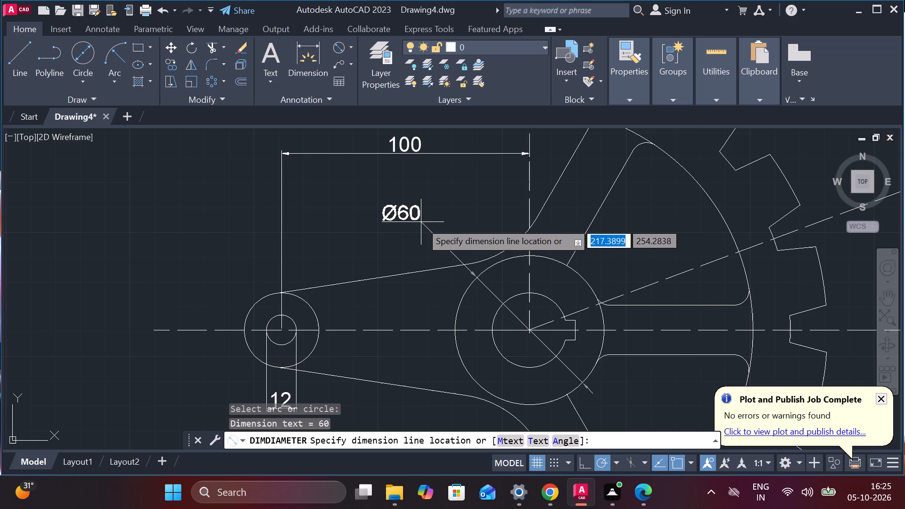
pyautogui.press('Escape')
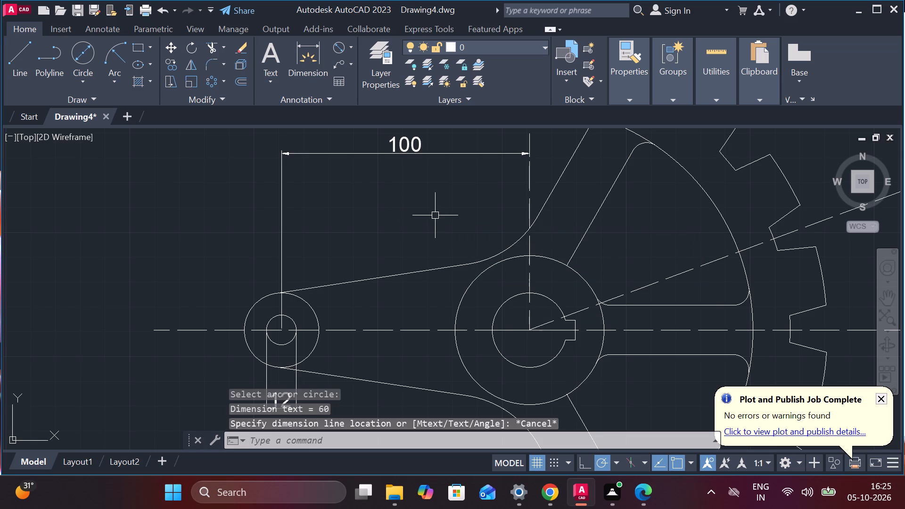
# Turn off drawing the dimension line between extension lines in the ISO-25 dimension style's fit settings and make the style current.
pyautogui.moveTo(433, 215); pyautogui.dragTo(392, 203, button='middle')
pyautogui.press('d')
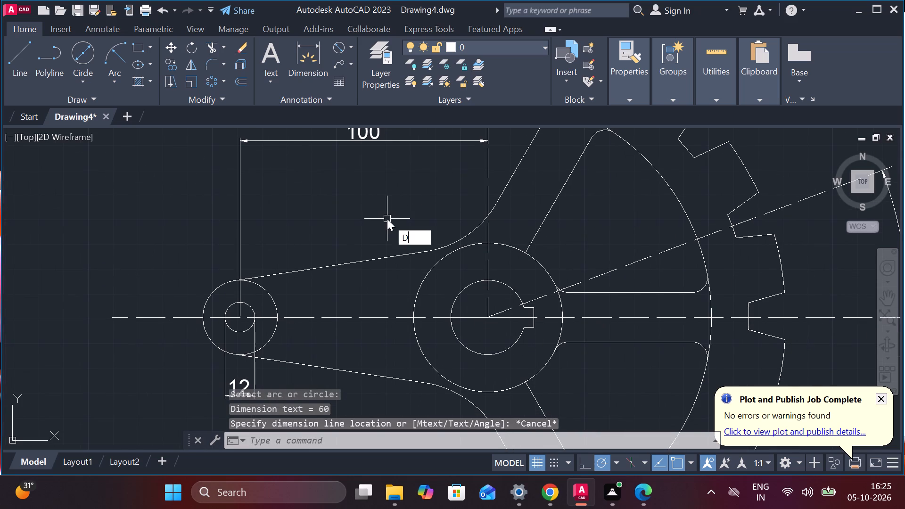
pyautogui.press('Return')
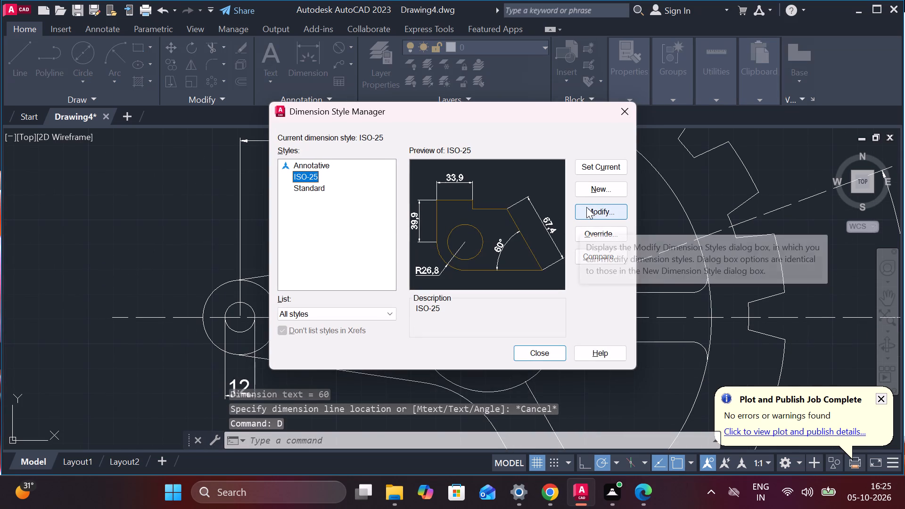
pyautogui.click(586, 207)
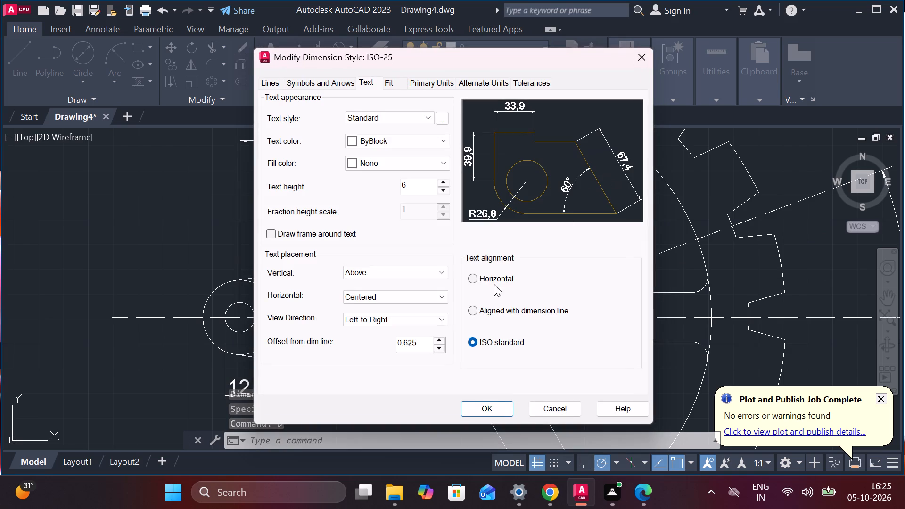
pyautogui.click(446, 80)
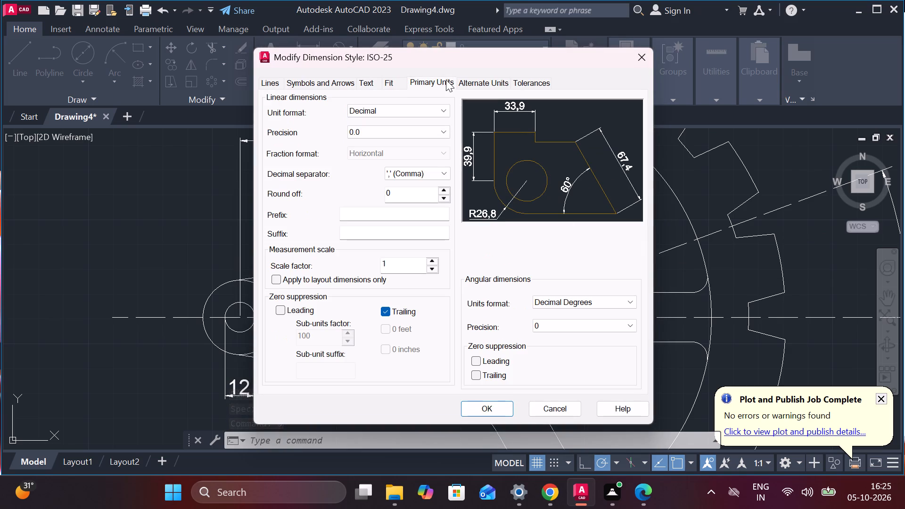
pyautogui.click(465, 79)
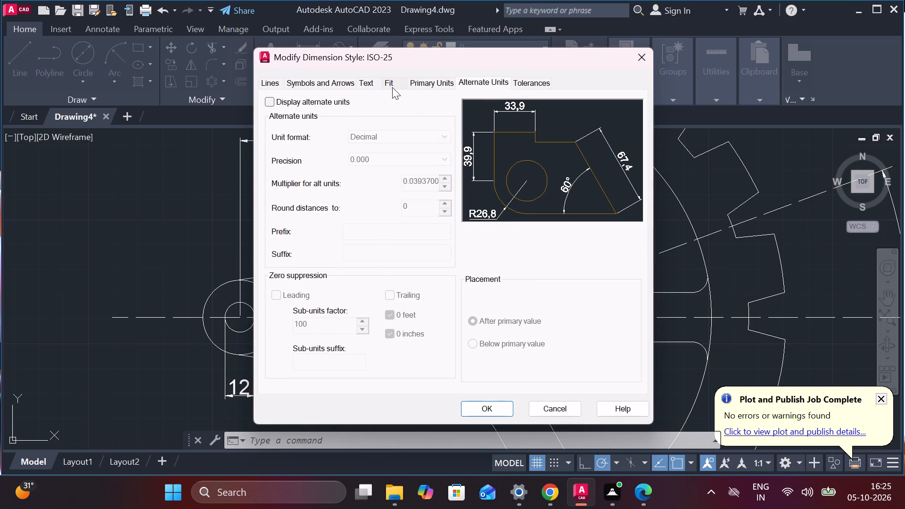
pyautogui.click(392, 87)
pyautogui.click(468, 335)
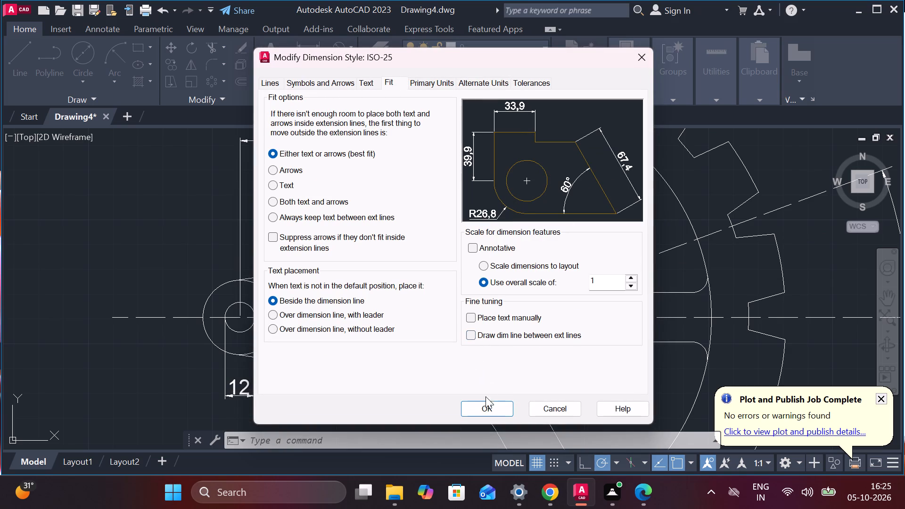
pyautogui.click(488, 406)
pyautogui.click(592, 159)
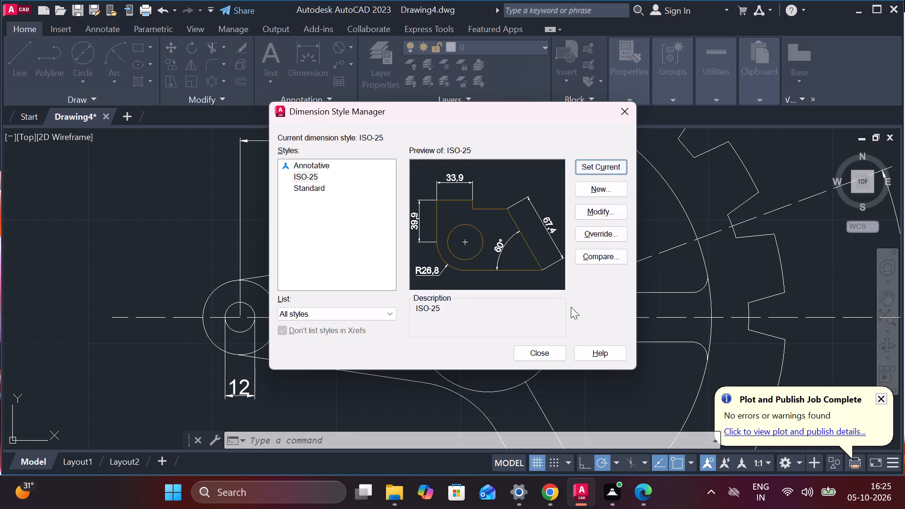
pyautogui.click(547, 349)
# Add diameter dimensions to the hub's outer circle and its keyed bore, placing both texts over the lever arm beside the hub.
pyautogui.click(336, 48)
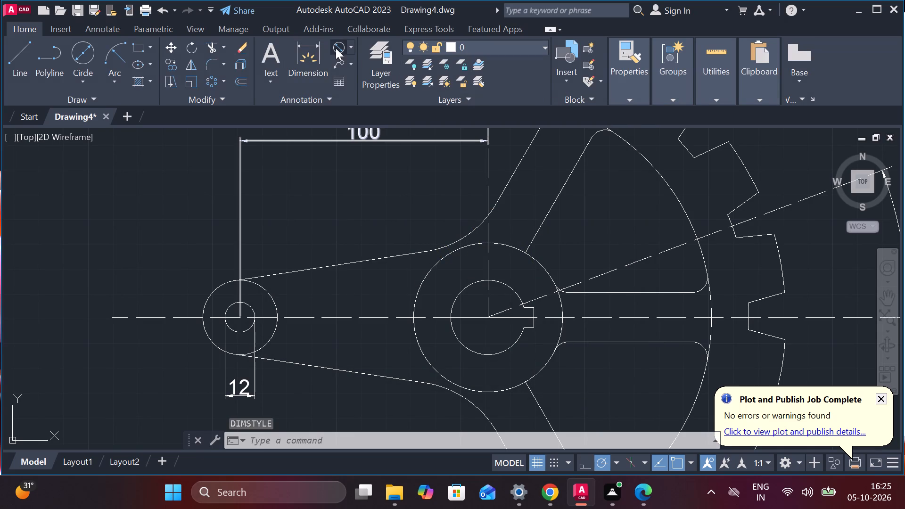
pyautogui.click(426, 282)
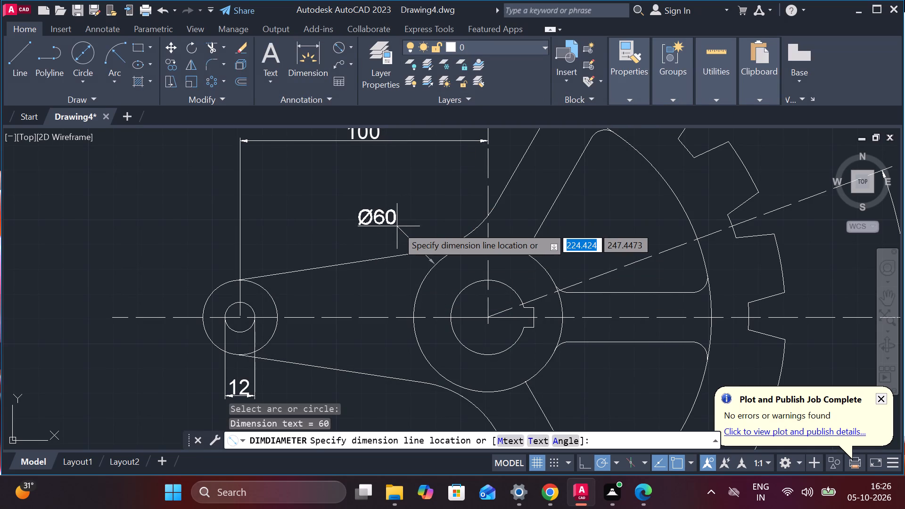
pyautogui.click(395, 286)
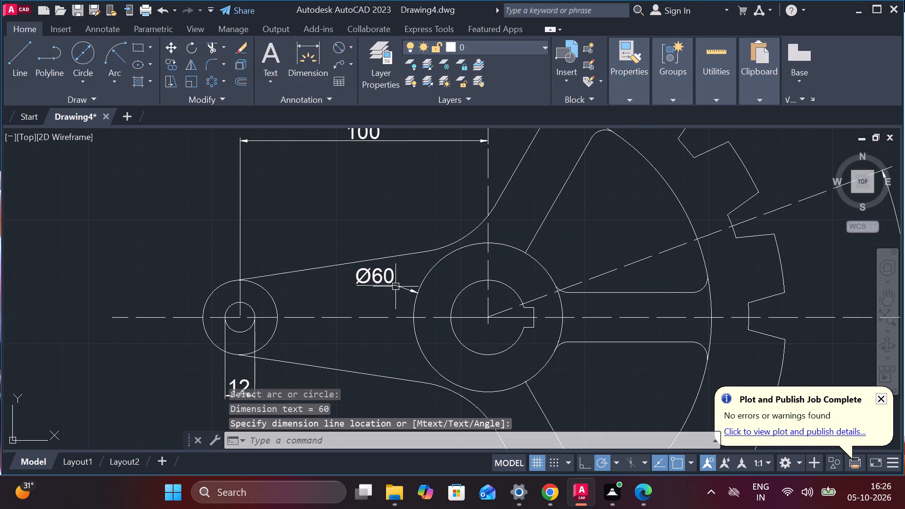
pyautogui.press('space')
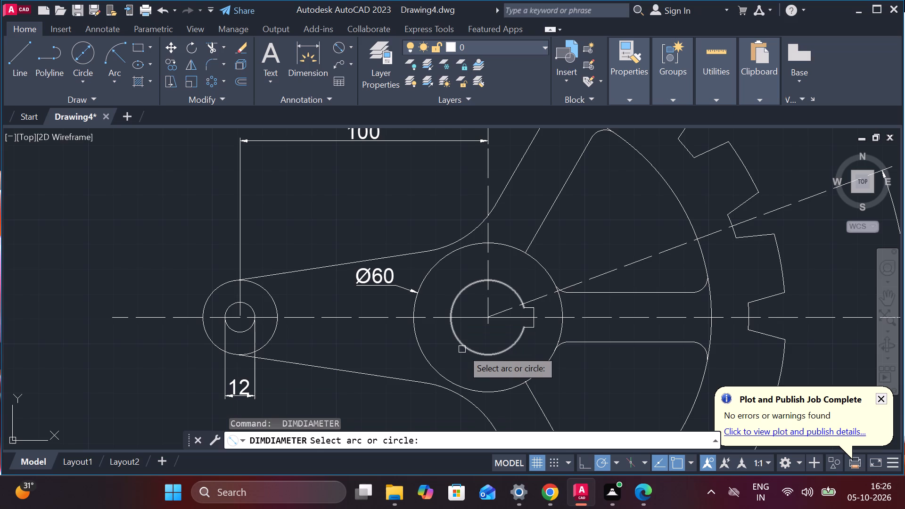
pyautogui.click(462, 349)
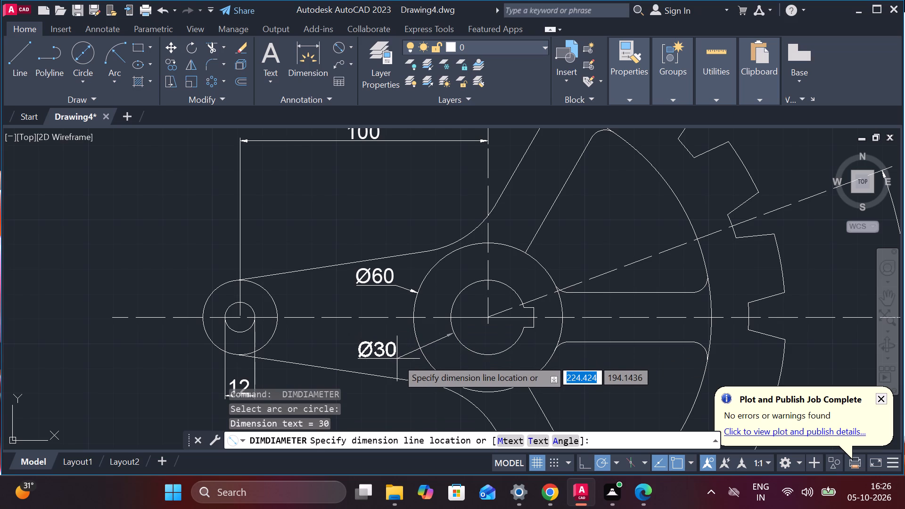
pyautogui.click(397, 359)
# Add a radius dimension to the rim's inner arc, placing its text inside the upper opening between the spokes.
pyautogui.moveTo(387, 233); pyautogui.dragTo(286, 151, button='middle')
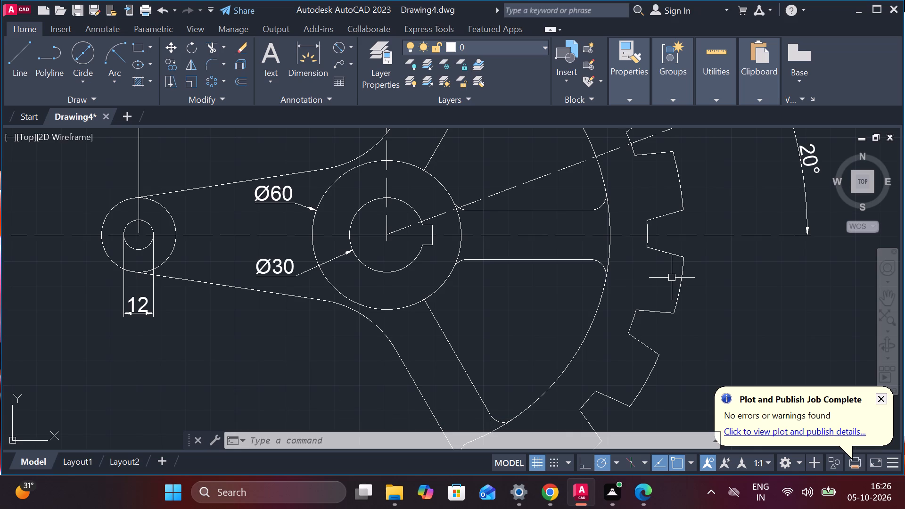
pyautogui.click(350, 48)
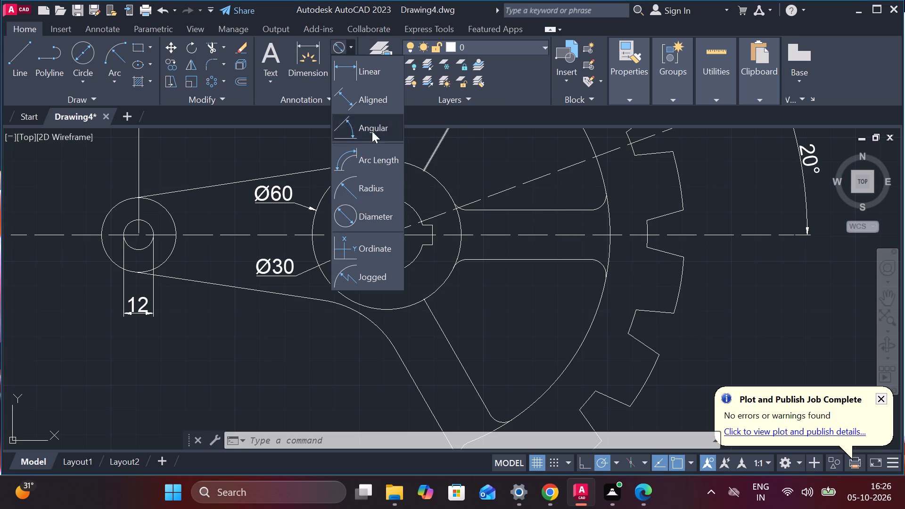
pyautogui.click(367, 189)
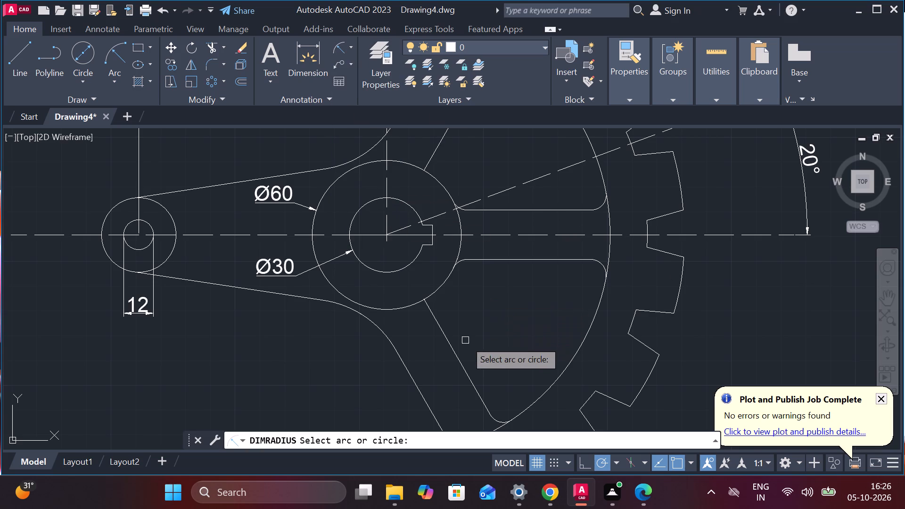
pyautogui.scroll(1, 497, 337)
pyautogui.scroll(-1, 497, 337)
pyautogui.moveTo(498, 331); pyautogui.dragTo(451, 469, button='middle')
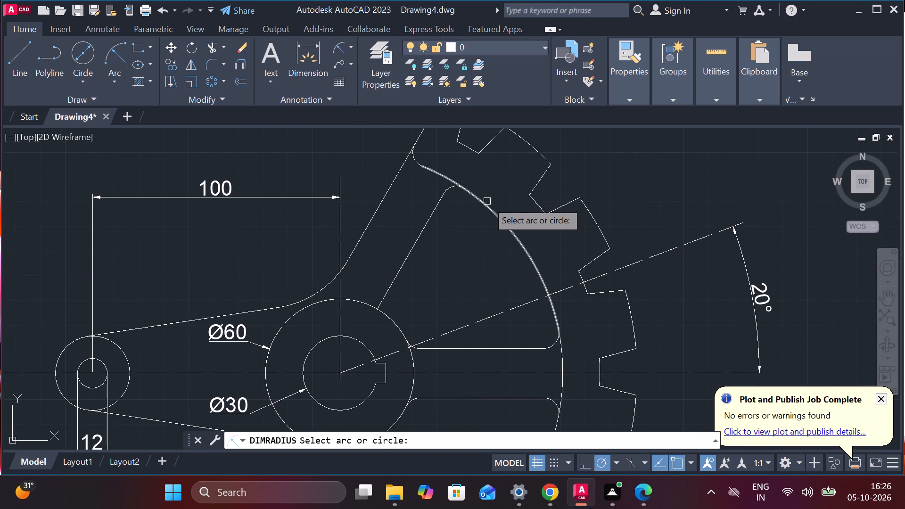
pyautogui.click(487, 207)
pyautogui.click(476, 221)
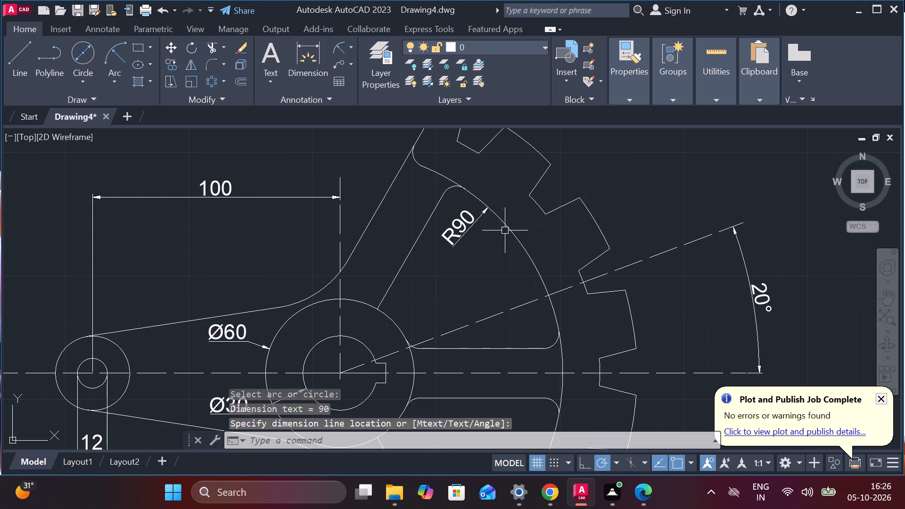
# Add a radius dimension to the outer tip arc of an upper tooth, placing its text inside the upper opening between the spokes.
pyautogui.press('space')
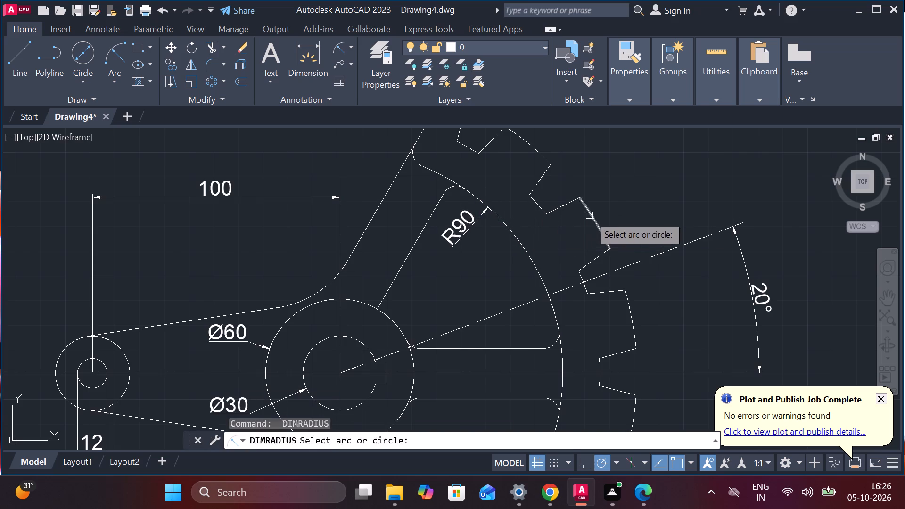
pyautogui.click(589, 215)
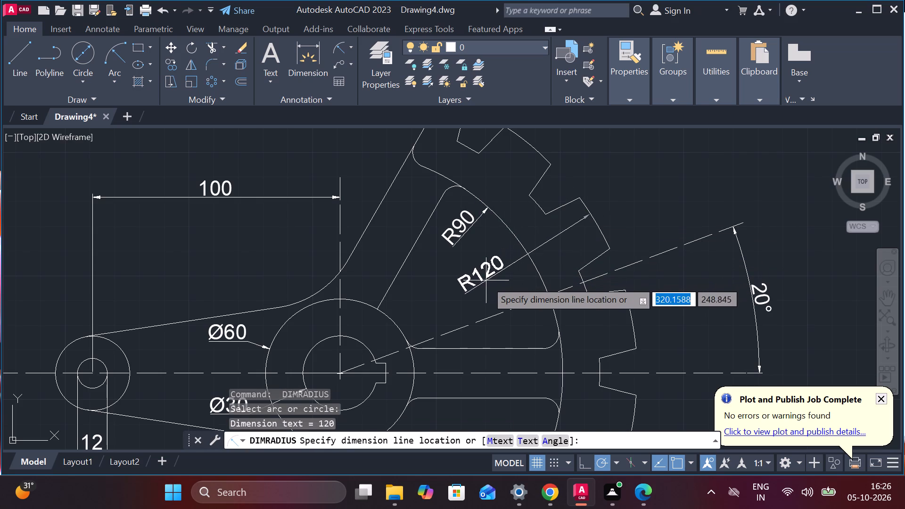
pyautogui.click(485, 284)
# Add a radius dimension to a tooth root arc on the lower half, placing its text inside the lower opening between the spokes.
pyautogui.moveTo(565, 193); pyautogui.dragTo(505, 138, button='middle')
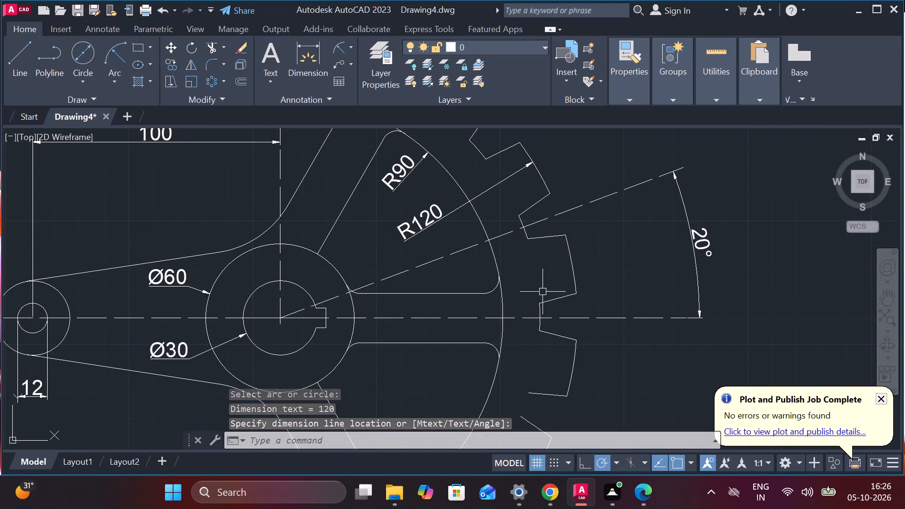
pyautogui.press('space')
pyautogui.scroll(-2, 530, 336)
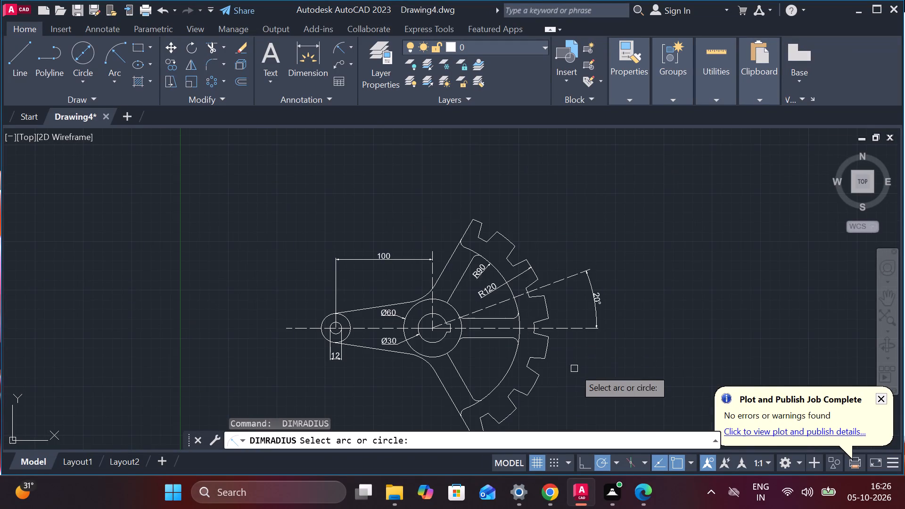
pyautogui.moveTo(570, 369); pyautogui.dragTo(556, 325, button='middle')
pyautogui.scroll(2, 525, 333)
pyautogui.scroll(-2, 545, 292)
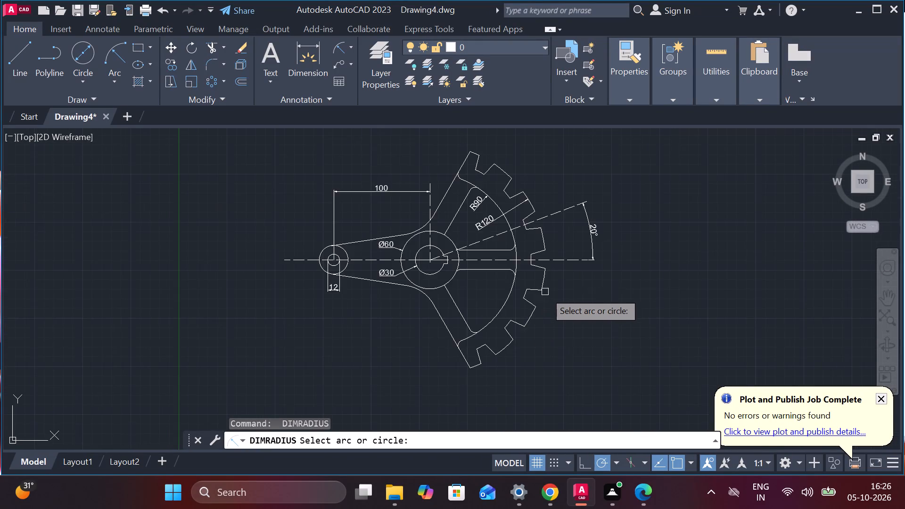
pyautogui.scroll(3, 552, 256)
pyautogui.scroll(2, 527, 209)
pyautogui.scroll(-4, 526, 209)
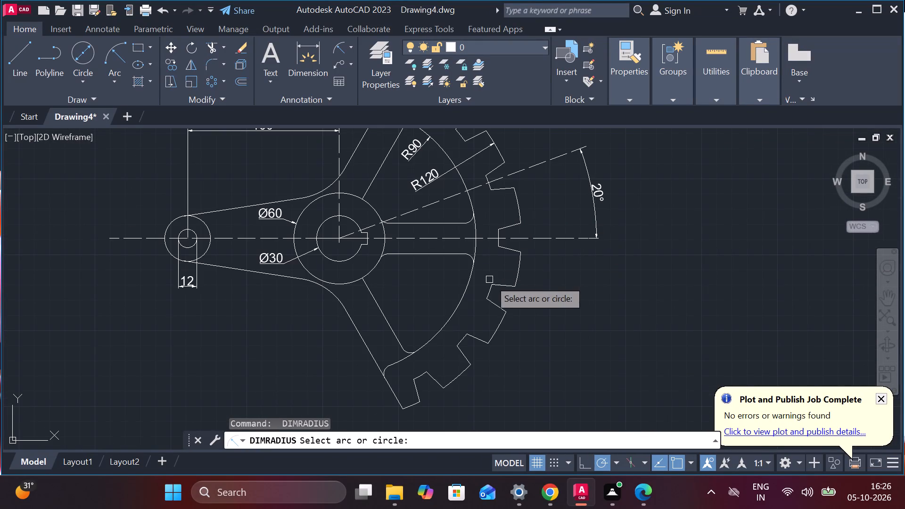
pyautogui.click(463, 343)
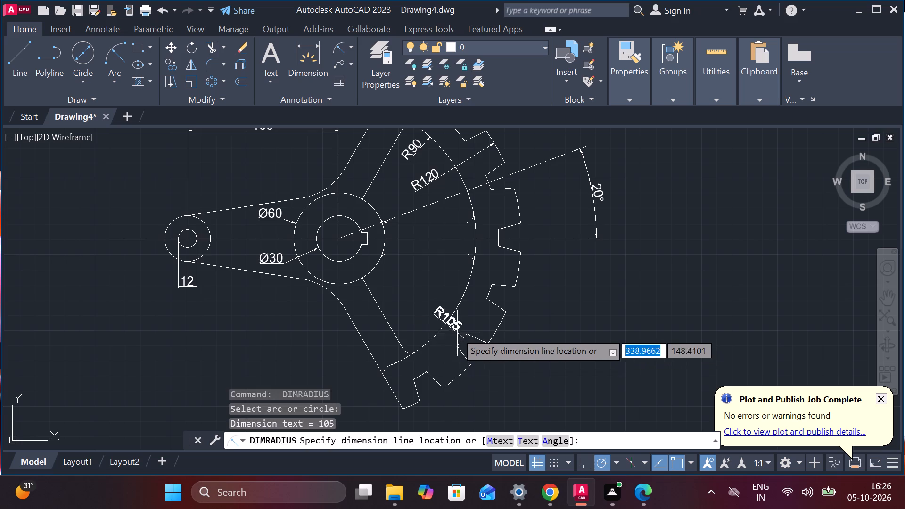
pyautogui.scroll(1, 446, 319)
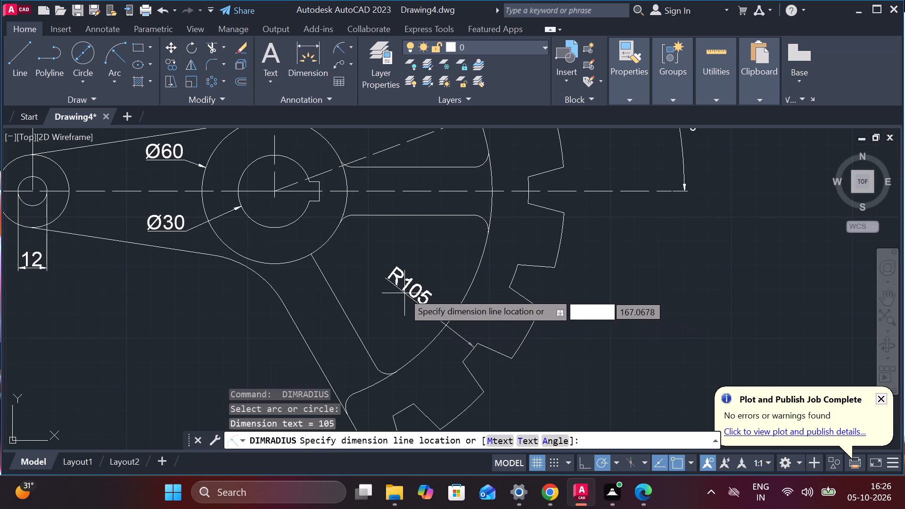
pyautogui.click(396, 290)
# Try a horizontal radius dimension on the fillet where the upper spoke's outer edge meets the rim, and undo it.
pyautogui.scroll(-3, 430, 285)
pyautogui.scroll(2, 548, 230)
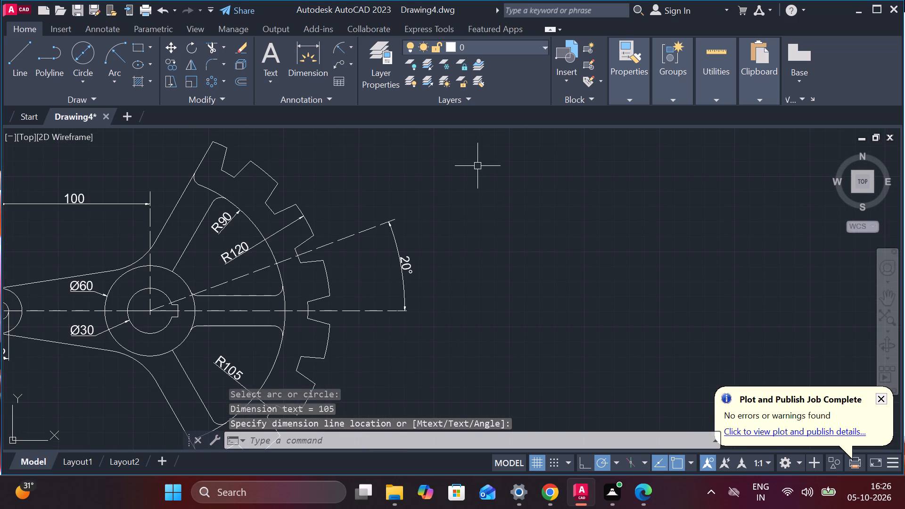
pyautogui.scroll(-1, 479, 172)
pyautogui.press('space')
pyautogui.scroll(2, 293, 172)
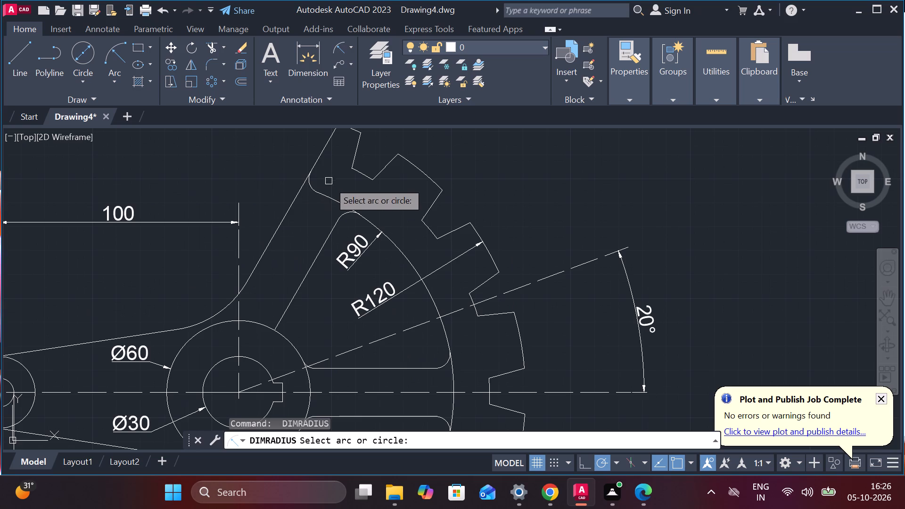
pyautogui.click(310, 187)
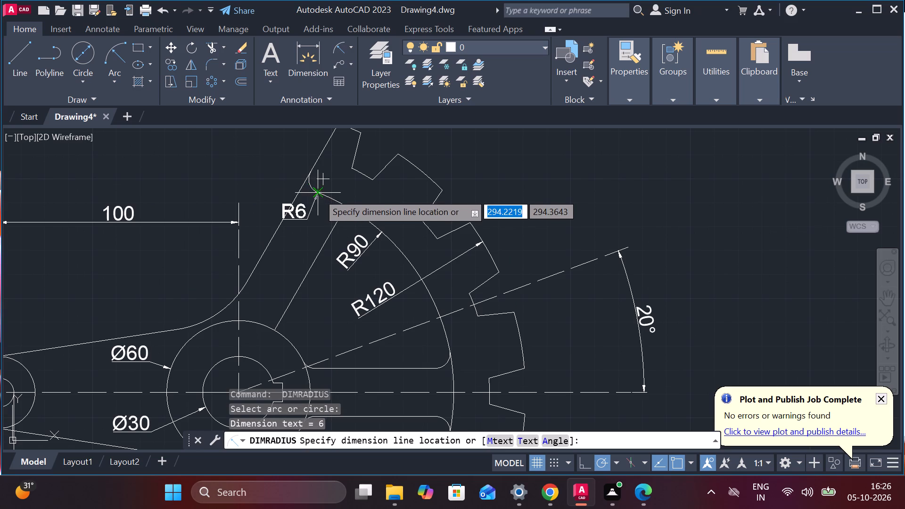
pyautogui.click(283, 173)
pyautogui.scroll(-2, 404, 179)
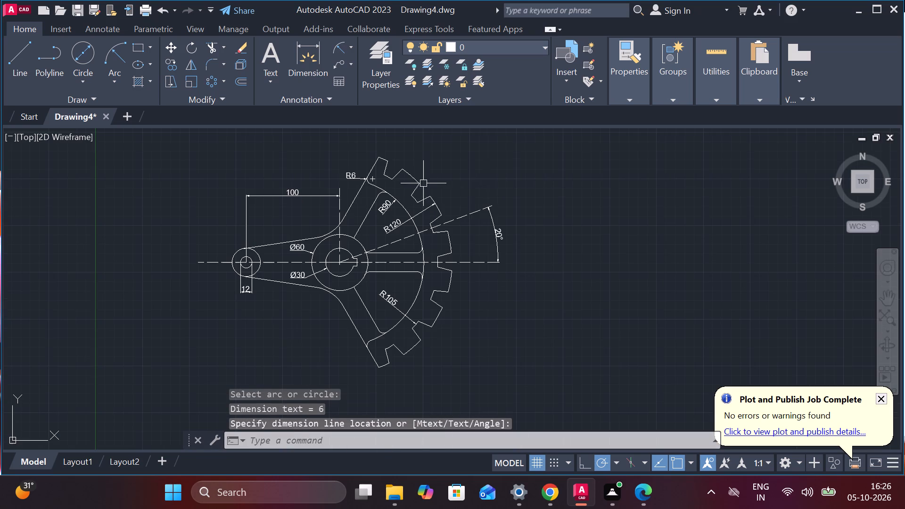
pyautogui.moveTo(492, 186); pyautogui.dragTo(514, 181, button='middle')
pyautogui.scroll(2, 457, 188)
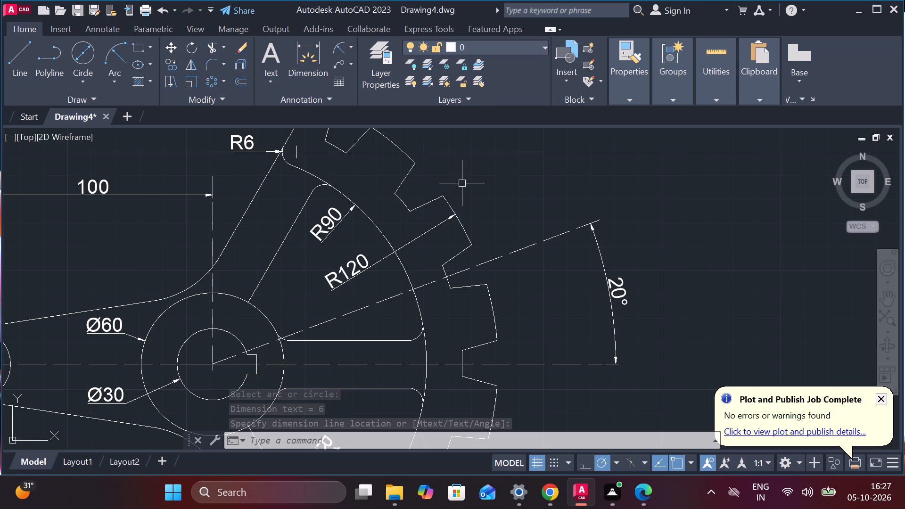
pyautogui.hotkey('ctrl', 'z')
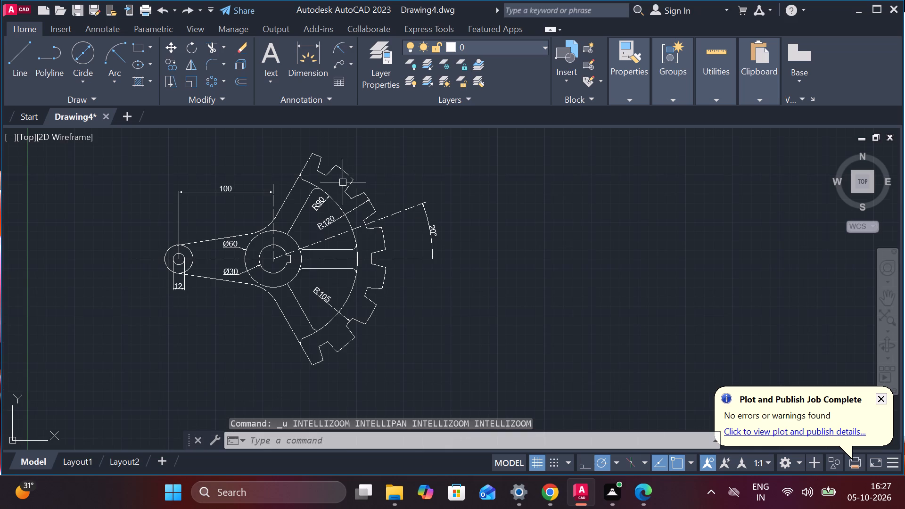
# Add a radius dimension to the fillet between the upper spoke and the rim's inner arc, angled up to text outside the spoke.
pyautogui.scroll(2, 304, 176)
pyautogui.click(339, 51)
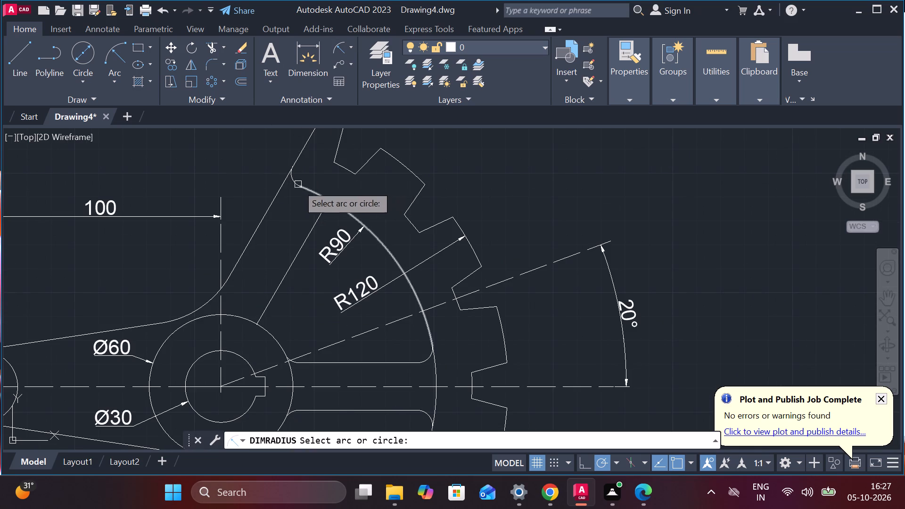
pyautogui.click(292, 181)
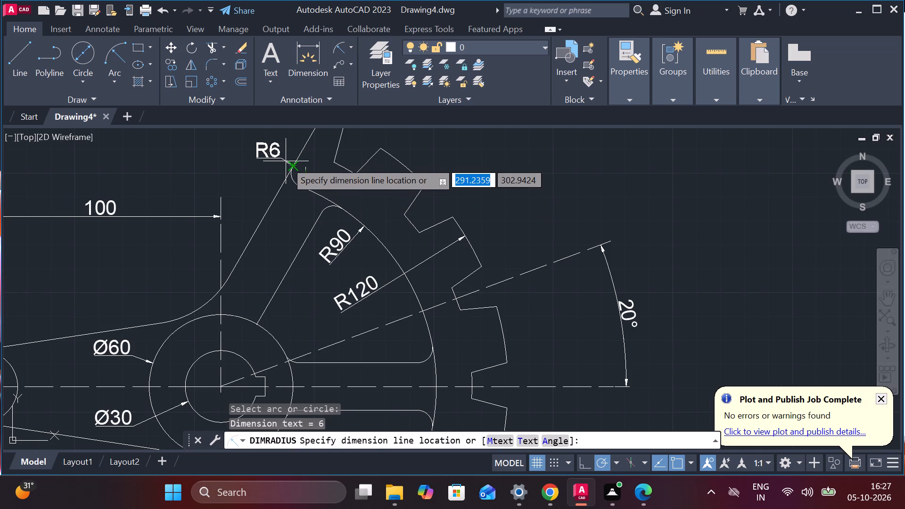
pyautogui.click(286, 161)
pyautogui.scroll(-1, 416, 204)
pyautogui.moveTo(488, 195); pyautogui.dragTo(485, 191, button='middle')
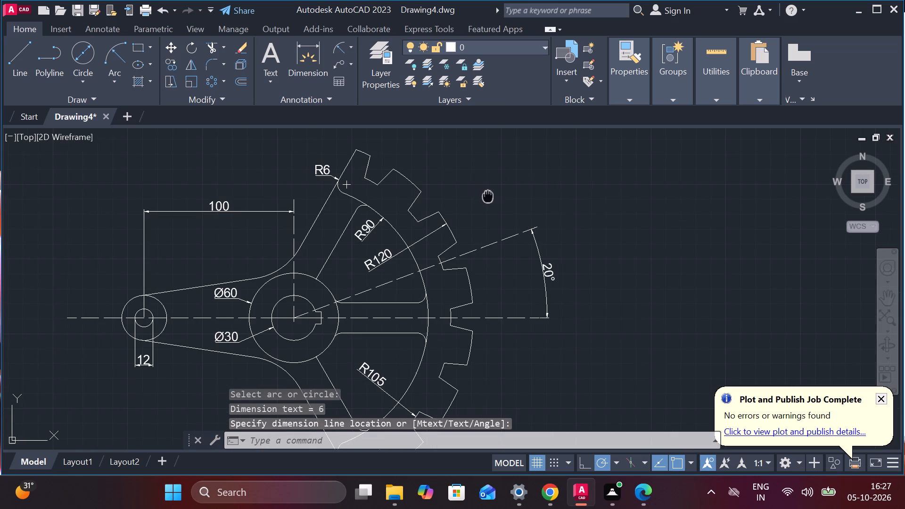
pyautogui.moveTo(485, 191); pyautogui.dragTo(484, 187, button='middle')
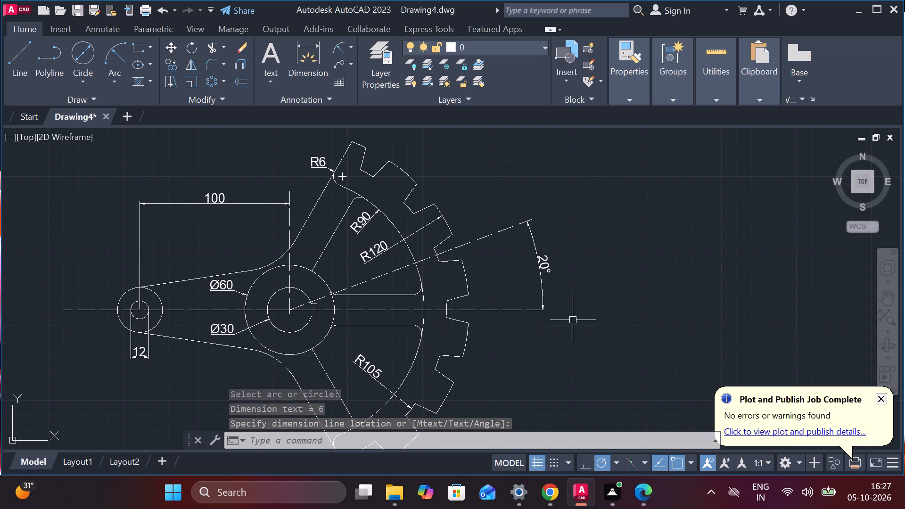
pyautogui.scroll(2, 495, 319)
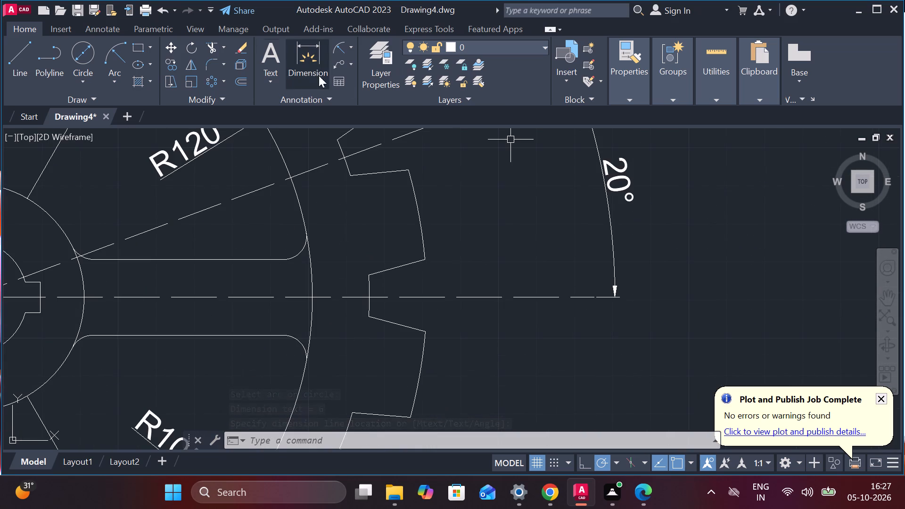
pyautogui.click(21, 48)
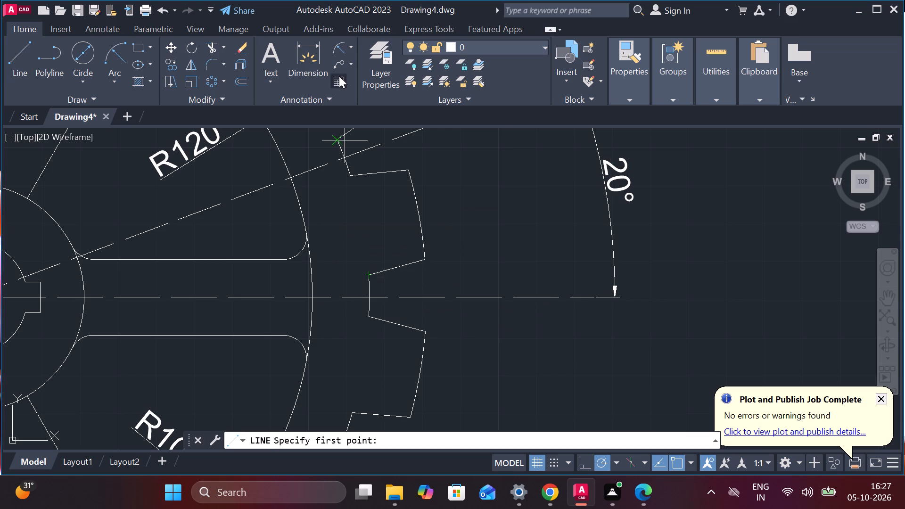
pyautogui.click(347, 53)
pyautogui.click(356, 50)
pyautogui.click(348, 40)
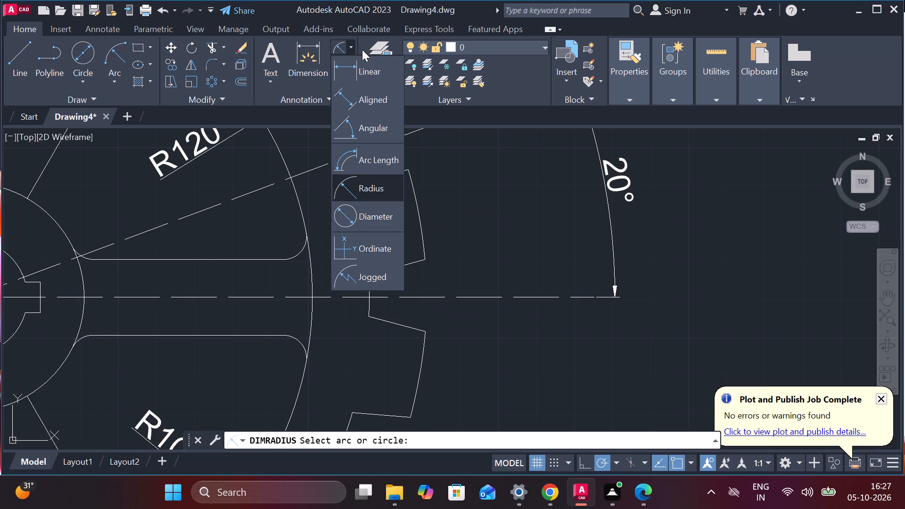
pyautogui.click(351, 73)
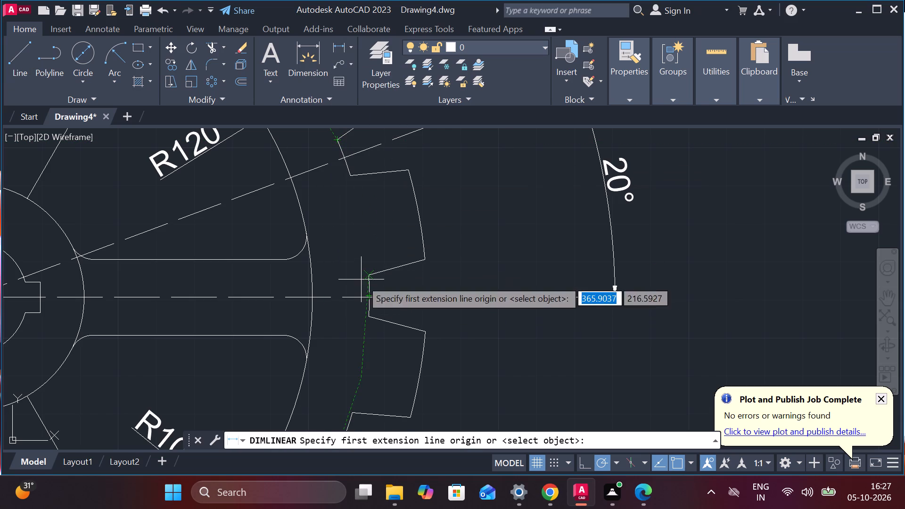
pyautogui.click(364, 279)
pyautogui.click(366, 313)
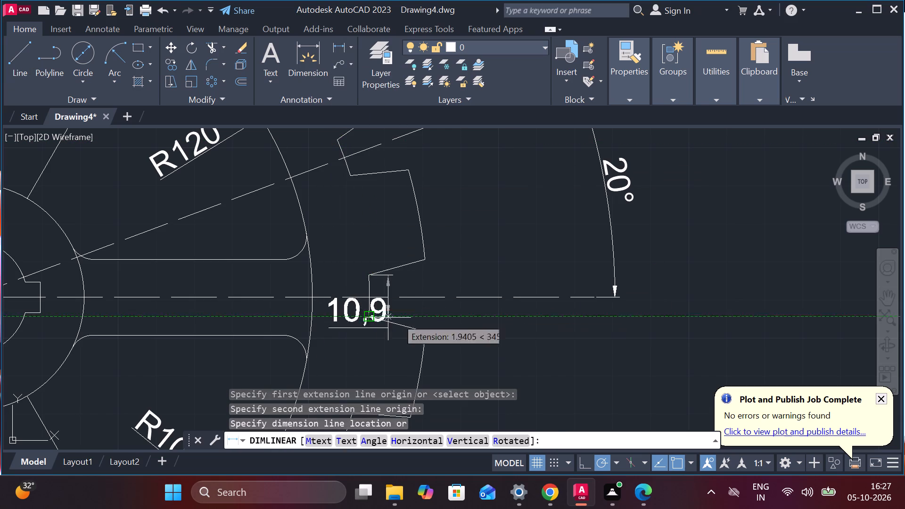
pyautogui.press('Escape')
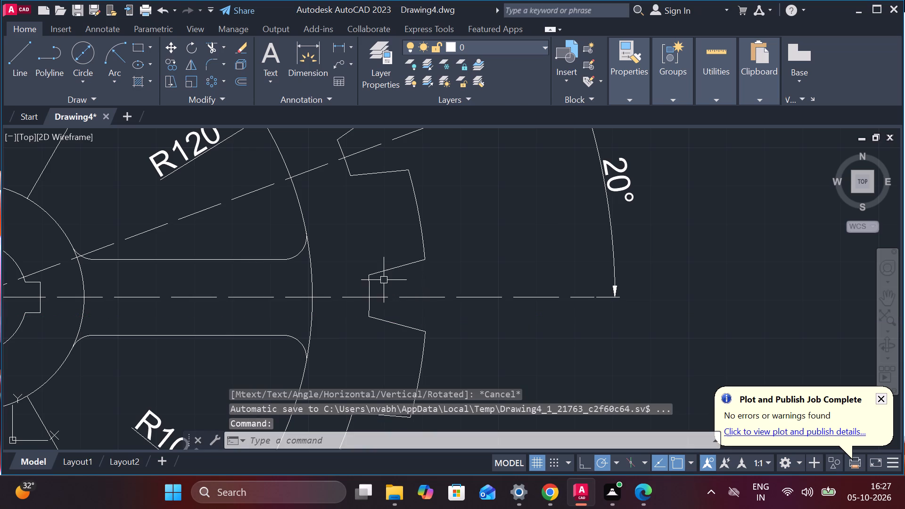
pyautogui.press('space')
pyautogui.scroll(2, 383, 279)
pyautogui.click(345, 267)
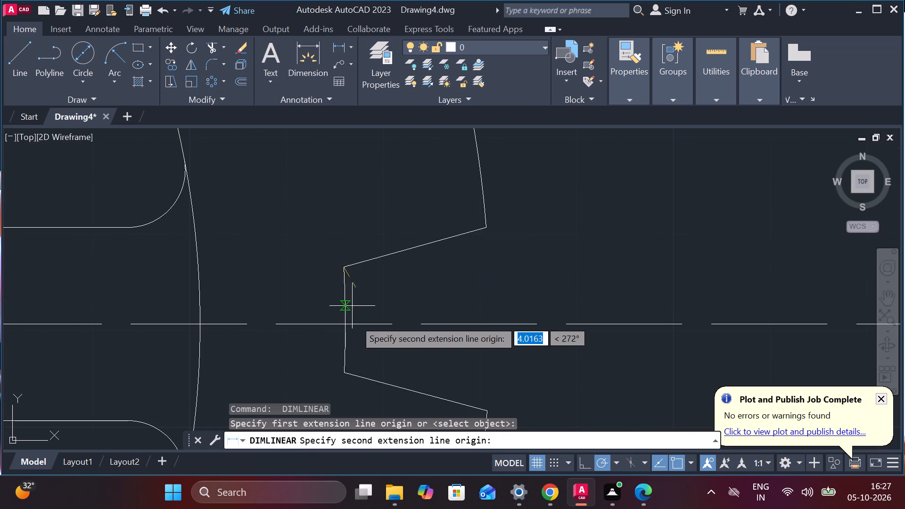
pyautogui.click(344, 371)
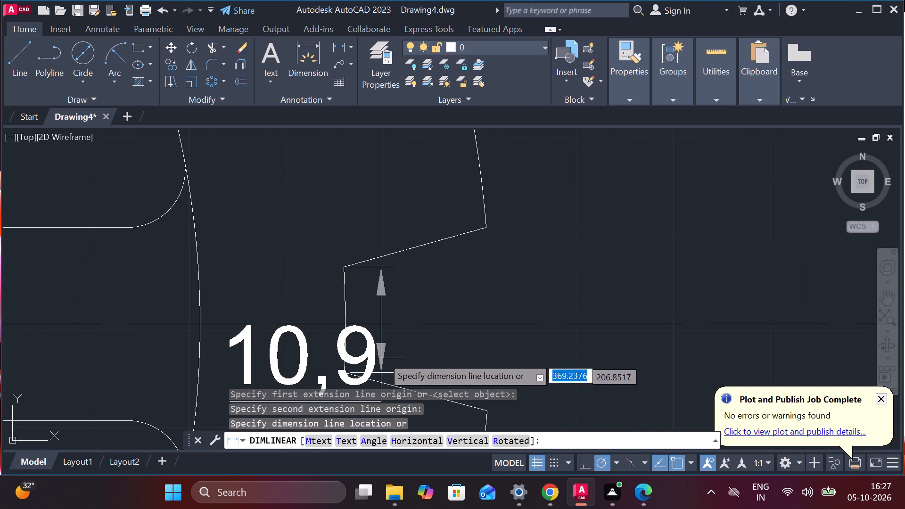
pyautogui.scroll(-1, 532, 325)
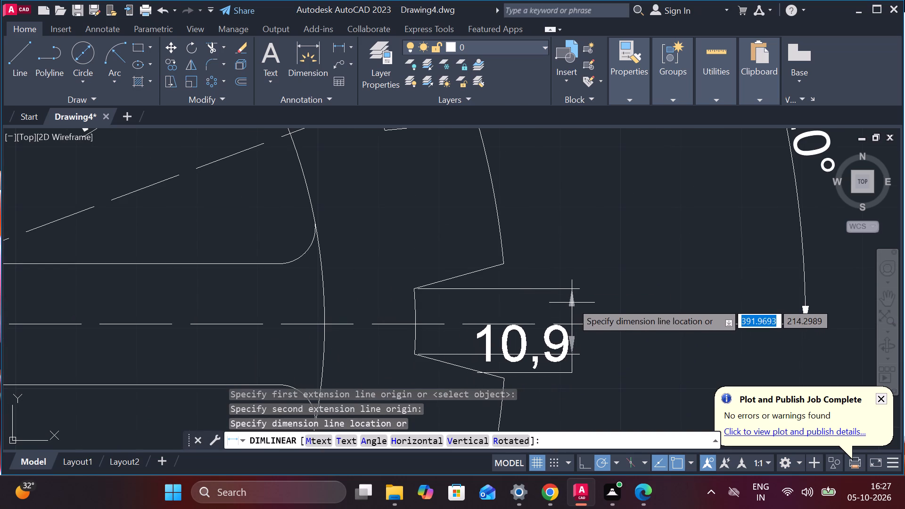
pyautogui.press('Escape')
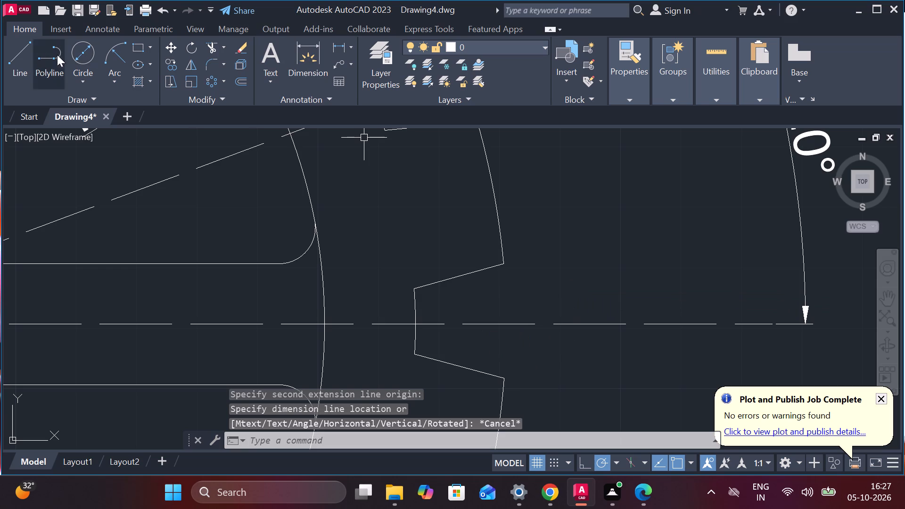
# Draw horizontal lines outward from the upper and lower root corners of the central tooth gap, the lower one about 25 mm long.
pyautogui.click(27, 51)
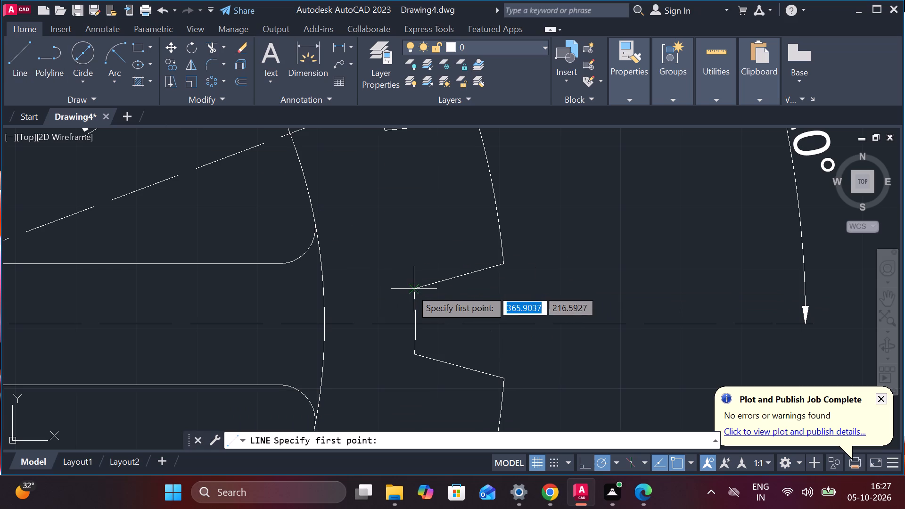
pyautogui.click(411, 289)
pyautogui.click(551, 280)
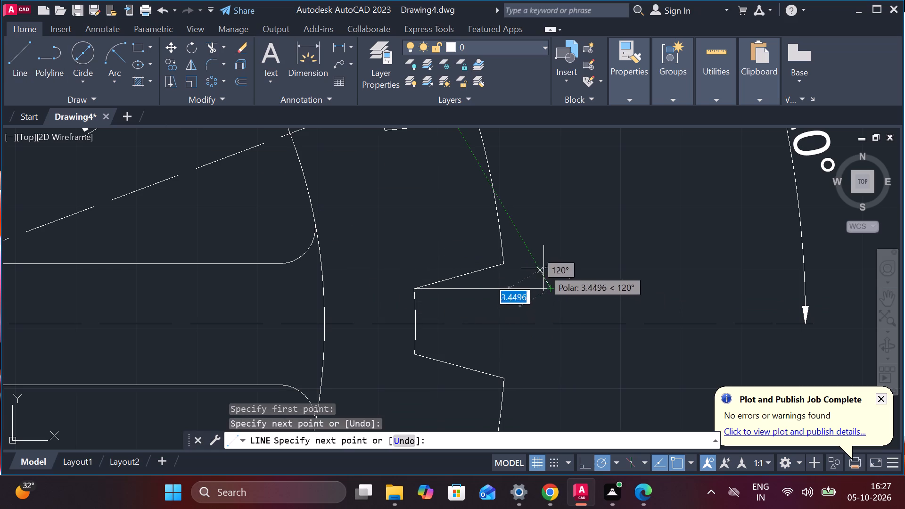
pyautogui.press('Escape')
pyautogui.press('space')
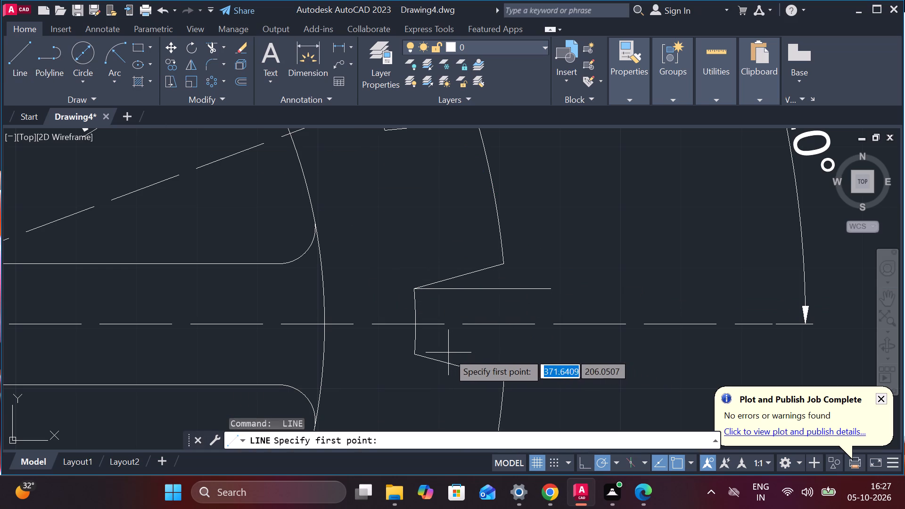
pyautogui.click(415, 353)
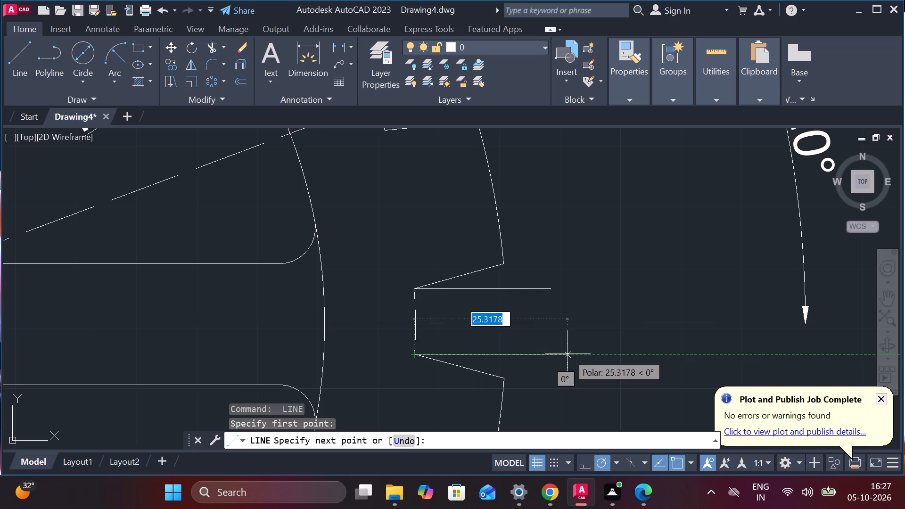
pyautogui.click(568, 353)
pyautogui.press('Escape')
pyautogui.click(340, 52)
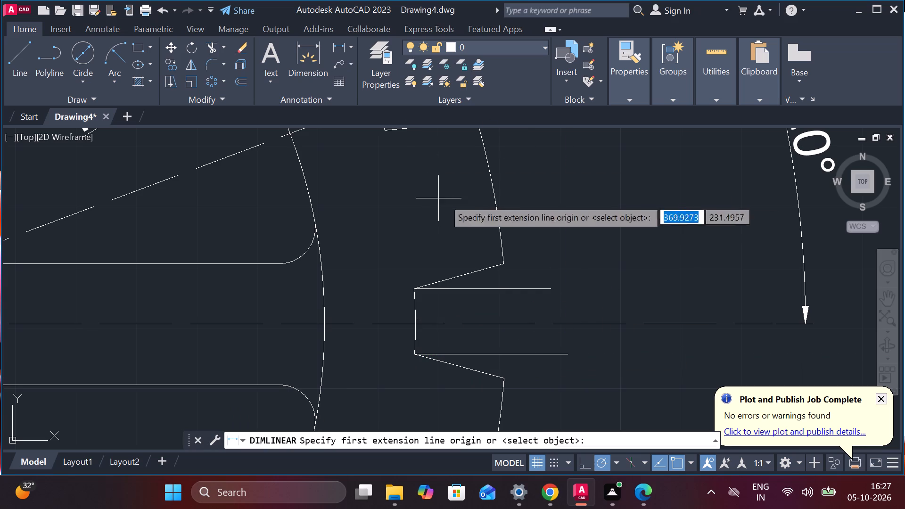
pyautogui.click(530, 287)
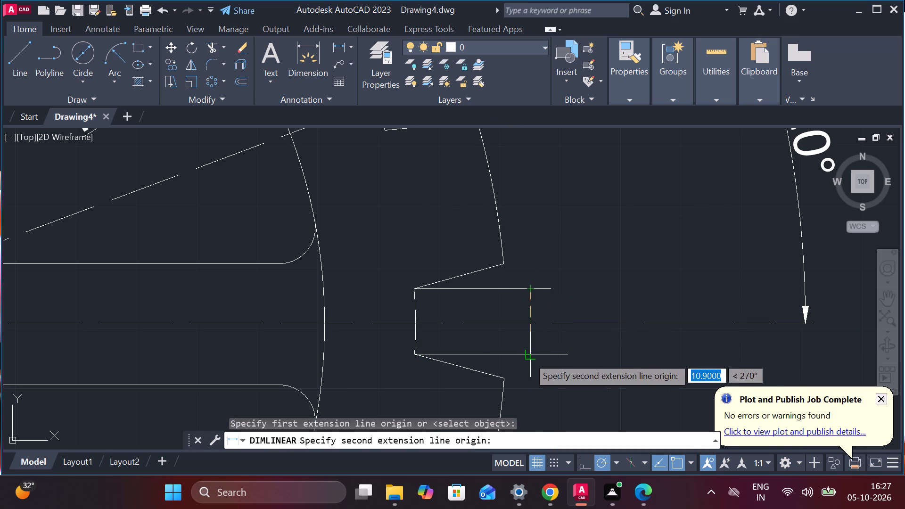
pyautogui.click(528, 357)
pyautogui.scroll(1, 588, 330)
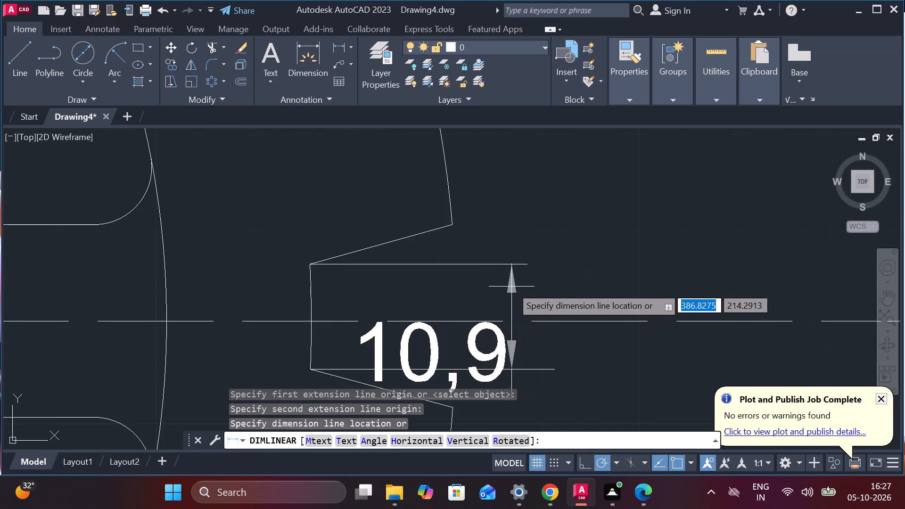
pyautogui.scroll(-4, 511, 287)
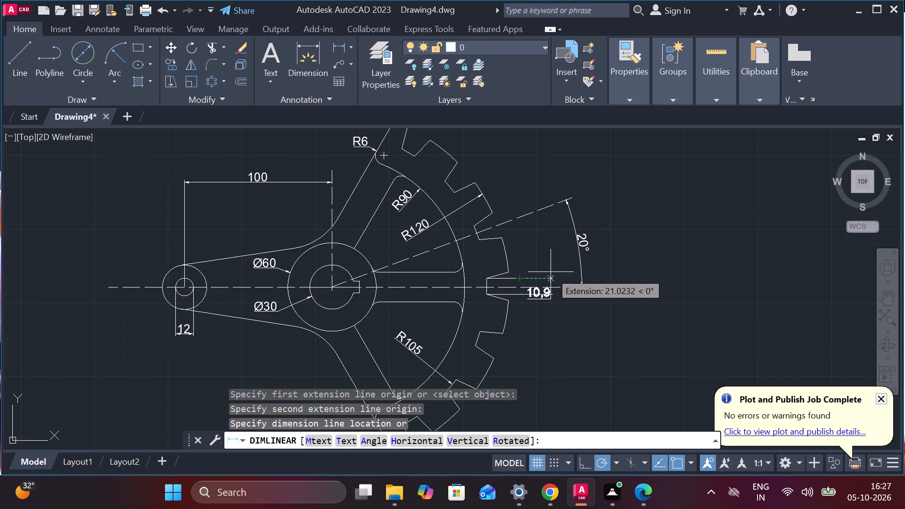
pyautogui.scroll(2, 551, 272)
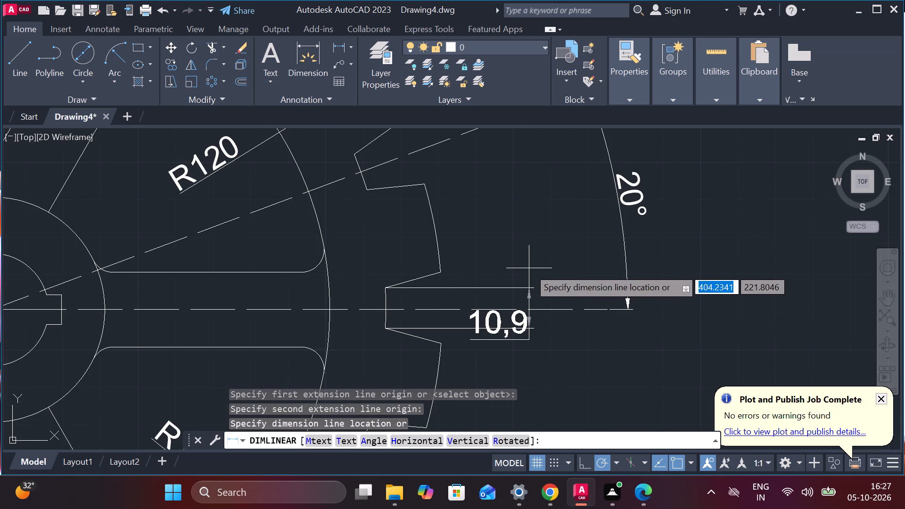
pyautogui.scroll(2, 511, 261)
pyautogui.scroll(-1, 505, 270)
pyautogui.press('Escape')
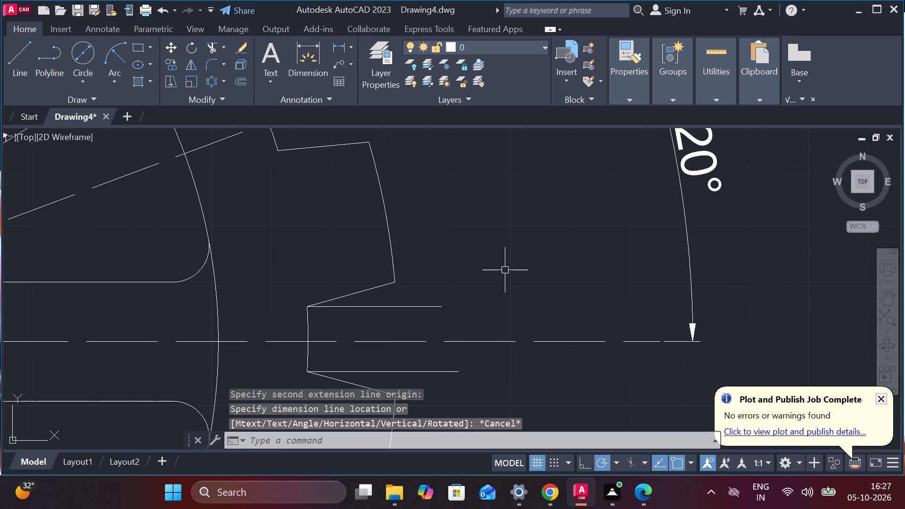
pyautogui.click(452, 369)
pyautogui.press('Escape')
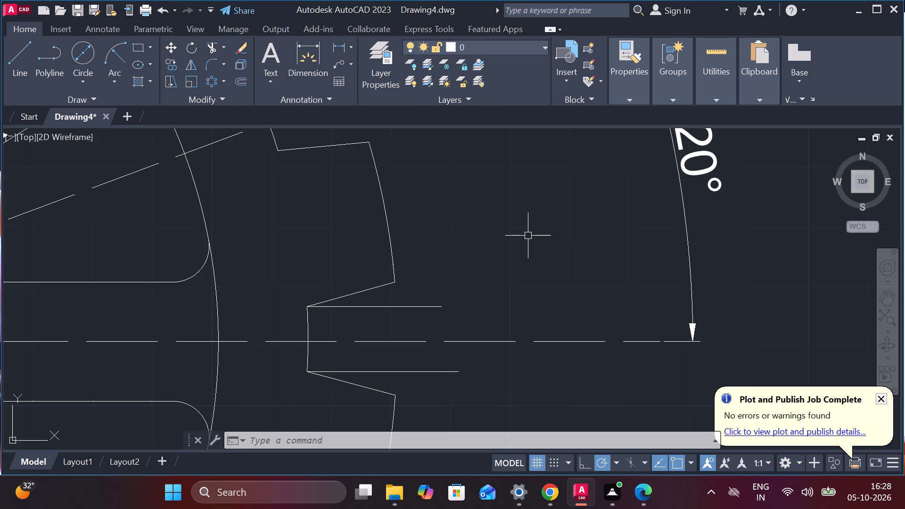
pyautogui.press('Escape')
# Offset the sector's horizontal centreline by 5 mm to both sides, above and below.
pyautogui.press('o')
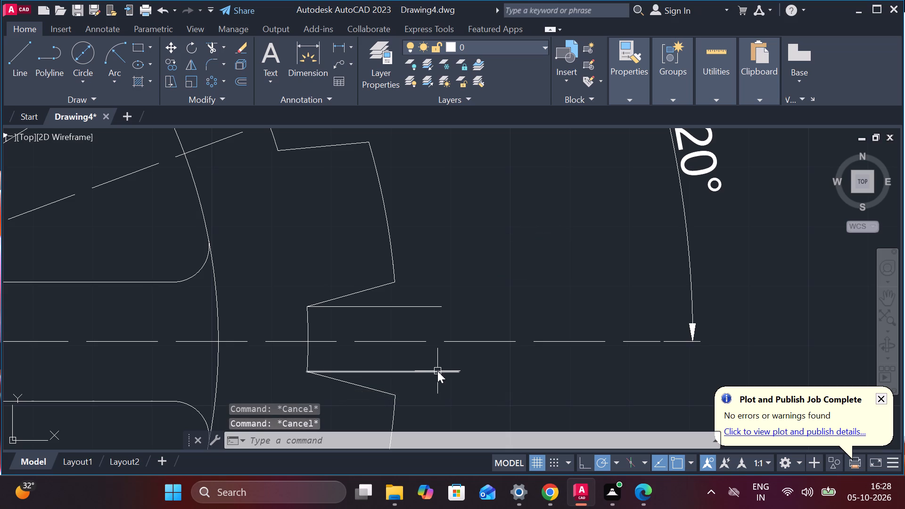
pyautogui.press('Return')
pyautogui.press('Return')
pyautogui.click(398, 343)
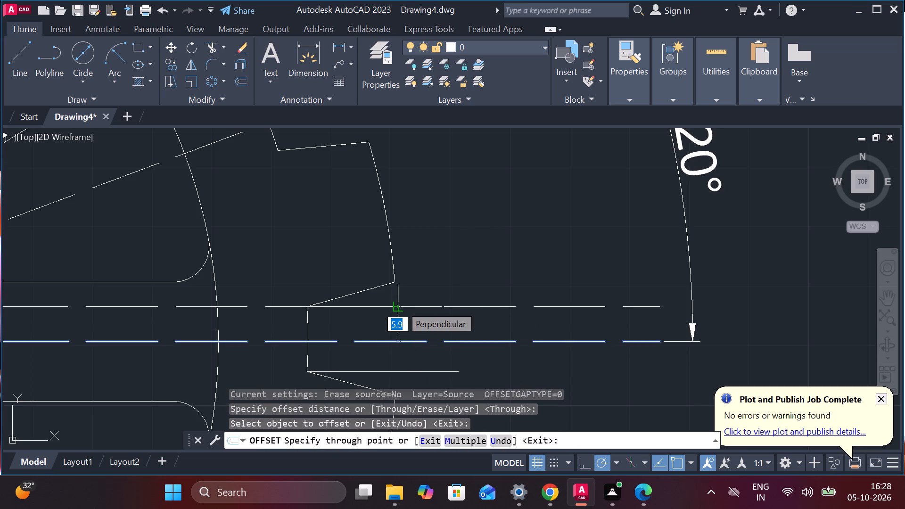
pyautogui.scroll(-3, 402, 296)
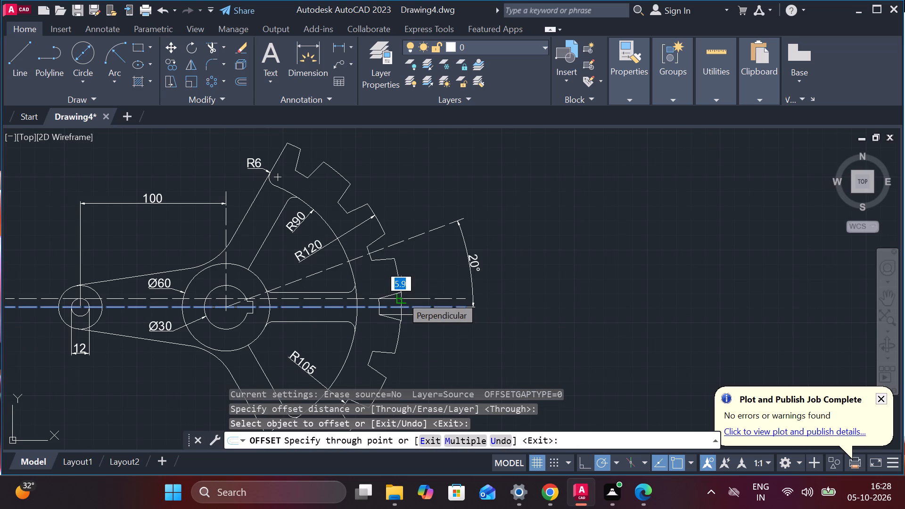
pyautogui.scroll(2, 402, 296)
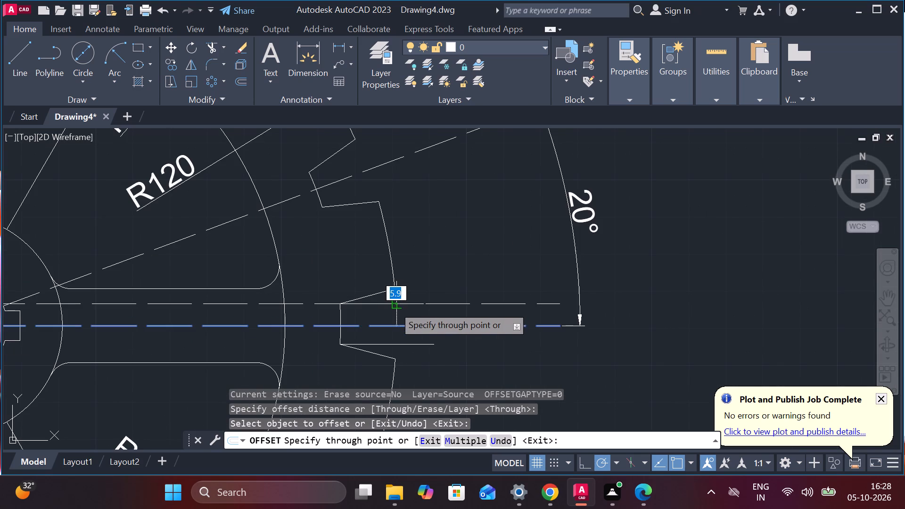
pyautogui.press('5')
pyautogui.press('Return')
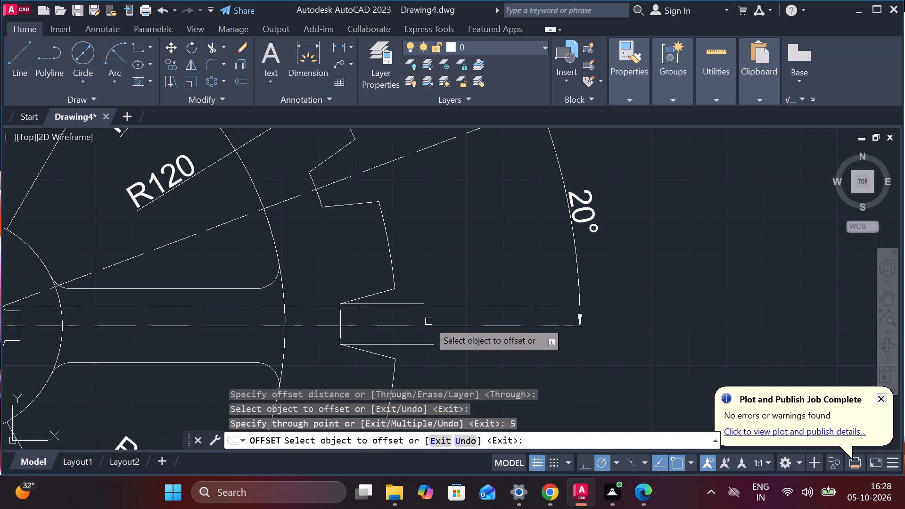
pyautogui.click(409, 328)
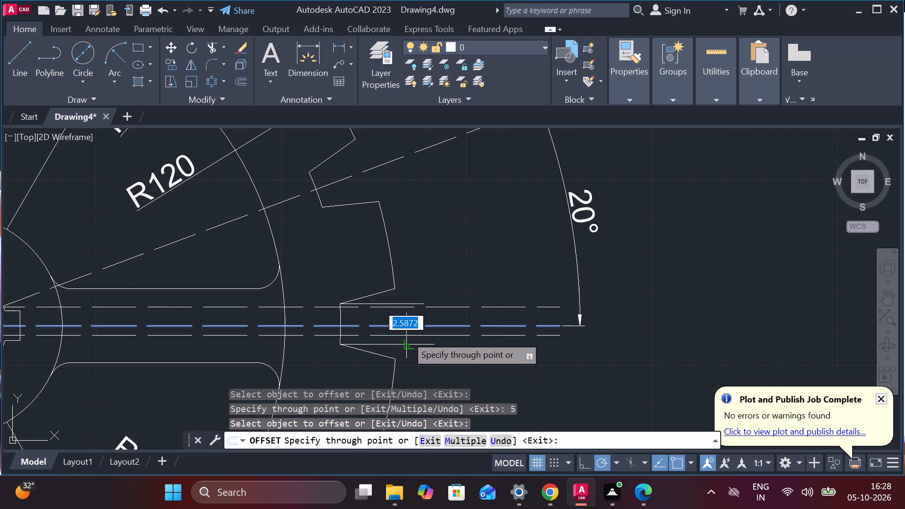
pyautogui.press('5')
pyautogui.press('Return')
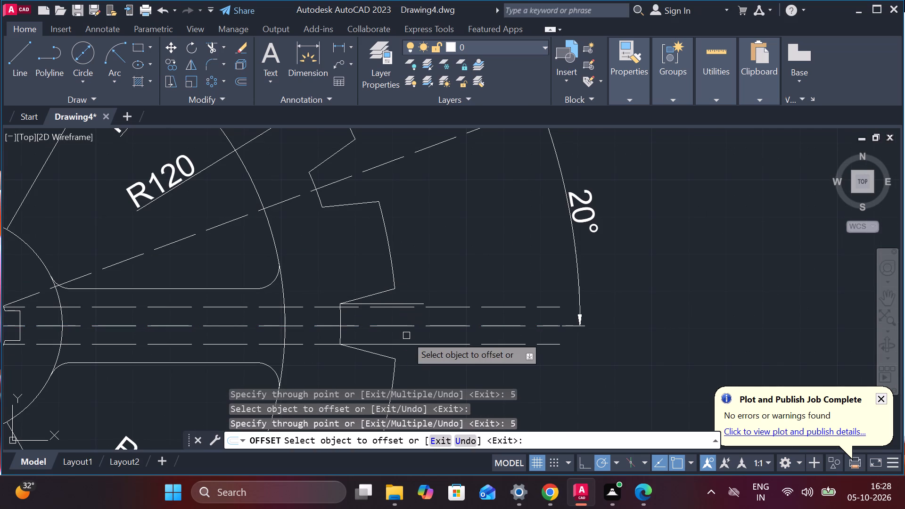
pyautogui.scroll(2, 403, 337)
pyautogui.scroll(-1, 469, 229)
pyautogui.moveTo(473, 230); pyautogui.dragTo(533, 213, button='middle')
pyautogui.press('Escape')
# Draw a new upper flank for the central gap from the upper offset line's intersection with the root arc to the adjacent tooth's tip corner.
pyautogui.scroll(2, 388, 227)
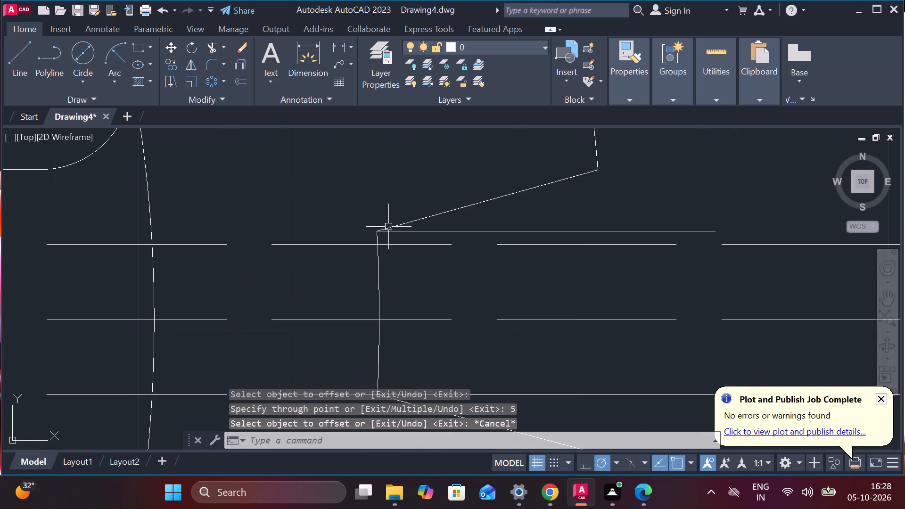
pyautogui.press('Escape')
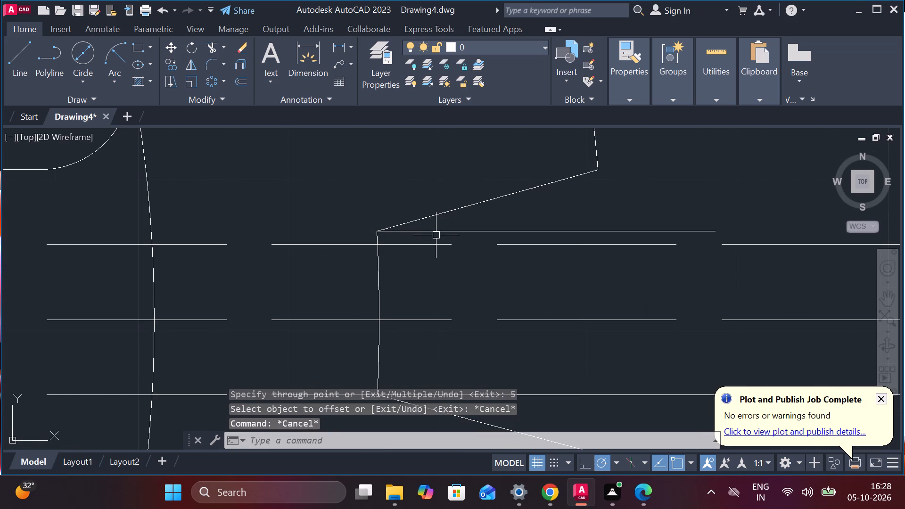
pyautogui.press('l')
pyautogui.press('Return')
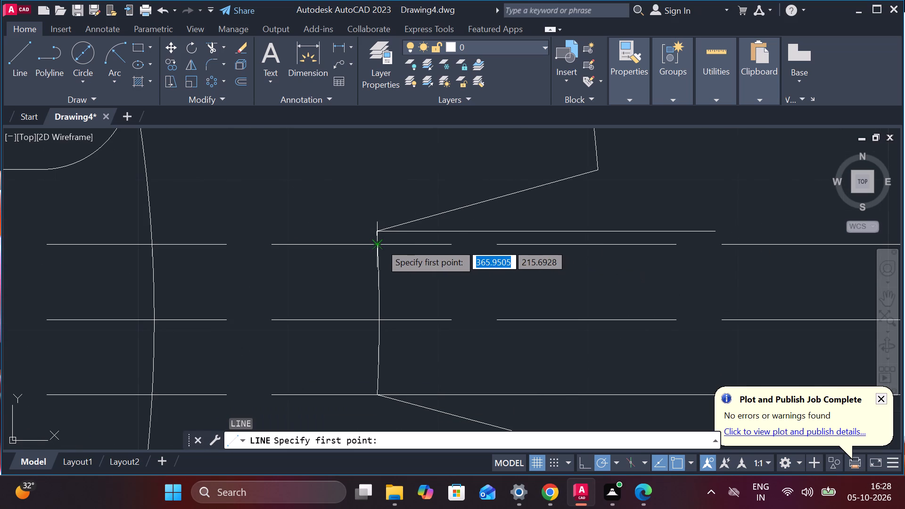
pyautogui.click(380, 243)
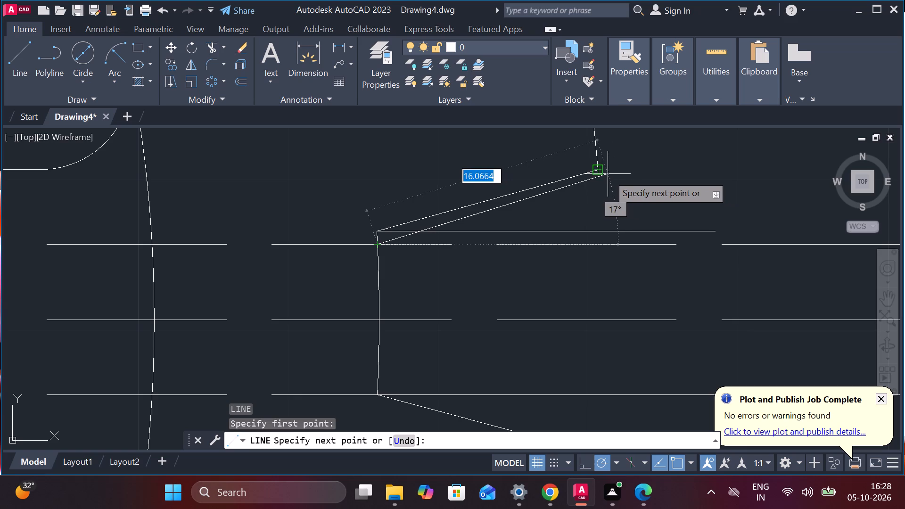
pyautogui.click(601, 172)
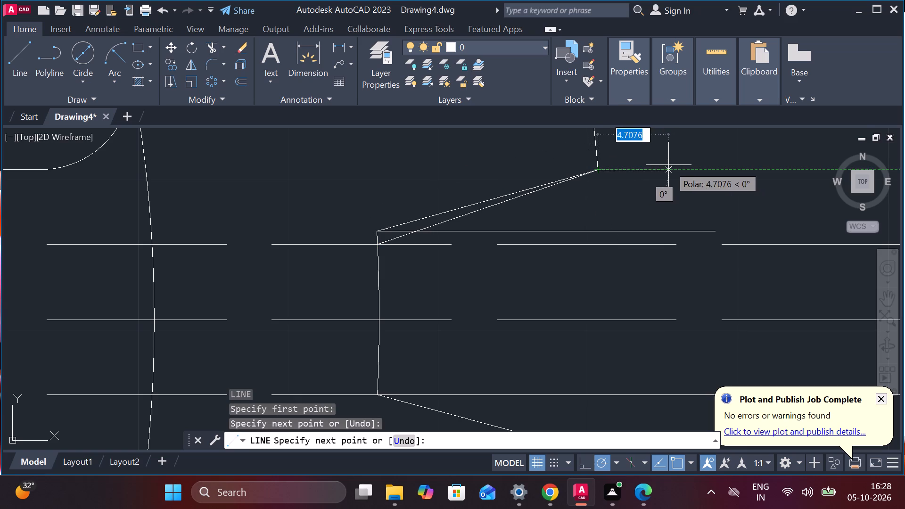
pyautogui.press('Escape')
# Erase the original upper flank line of the central tooth gap.
pyautogui.click(413, 221)
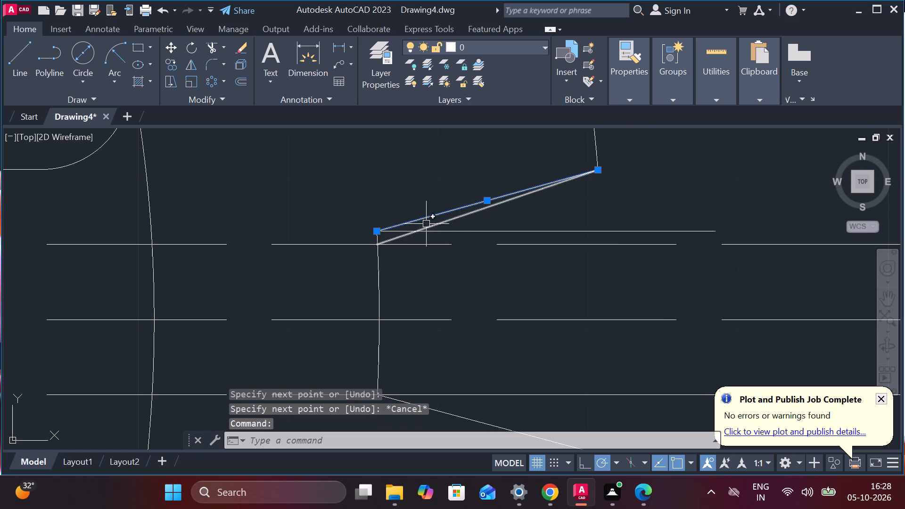
pyautogui.press('e')
pyautogui.press('Return')
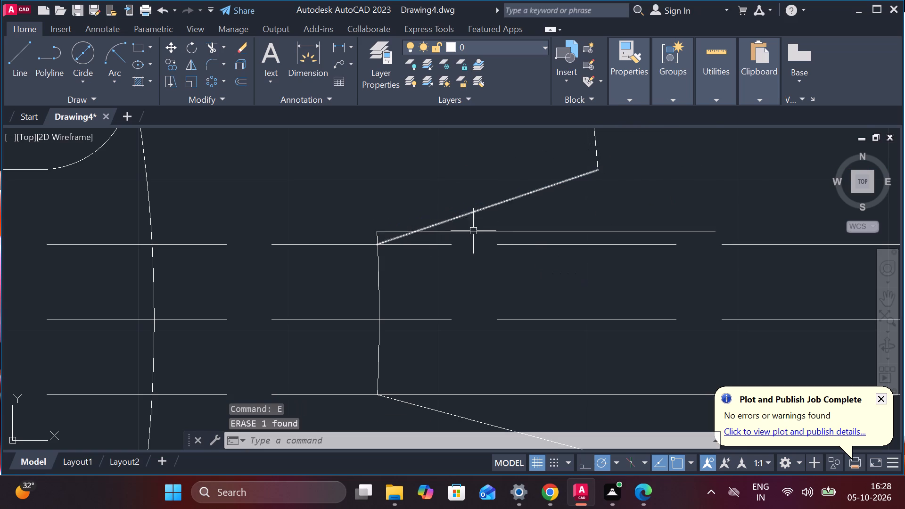
# Erase the horizontal construction line running outward from the original upper root corner of the central tooth gap.
pyautogui.click(500, 234)
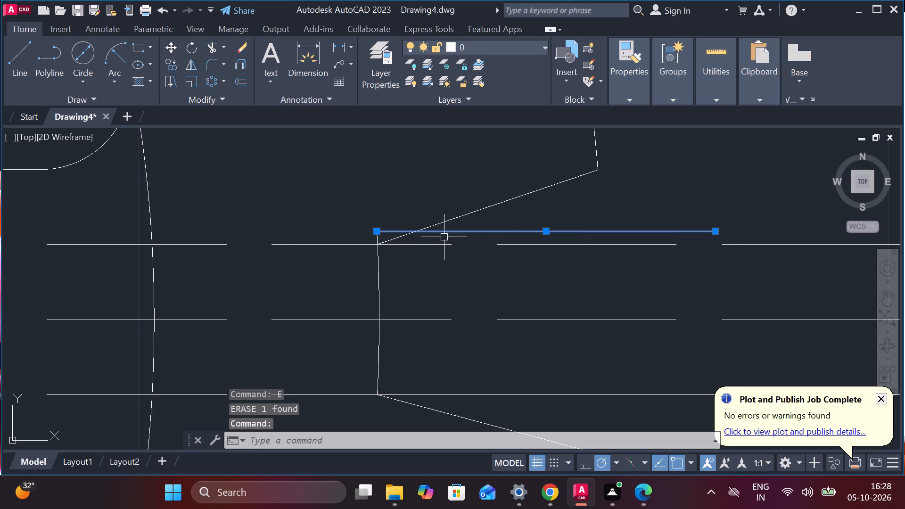
pyautogui.press('e')
pyautogui.press('Return')
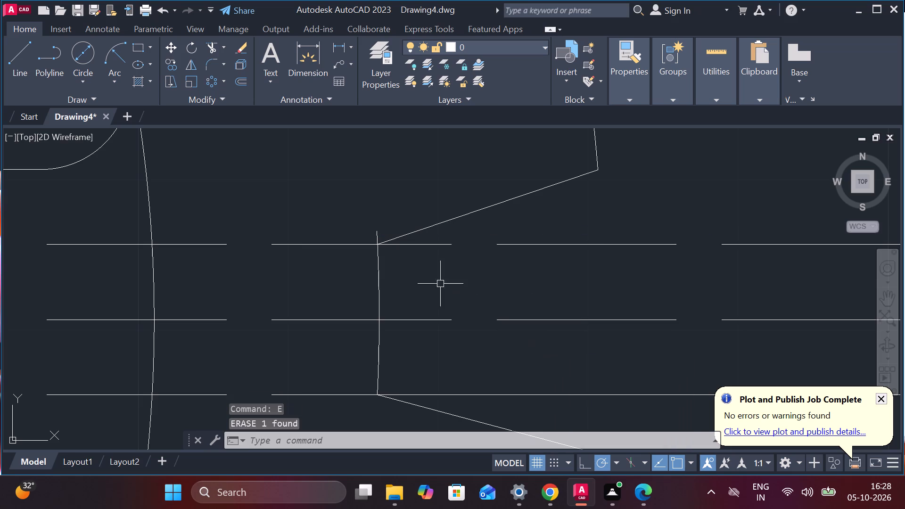
# Trim the short piece of root arc extending above the new upper flank of the central tooth gap.
pyautogui.write('TR')
pyautogui.press('Return')
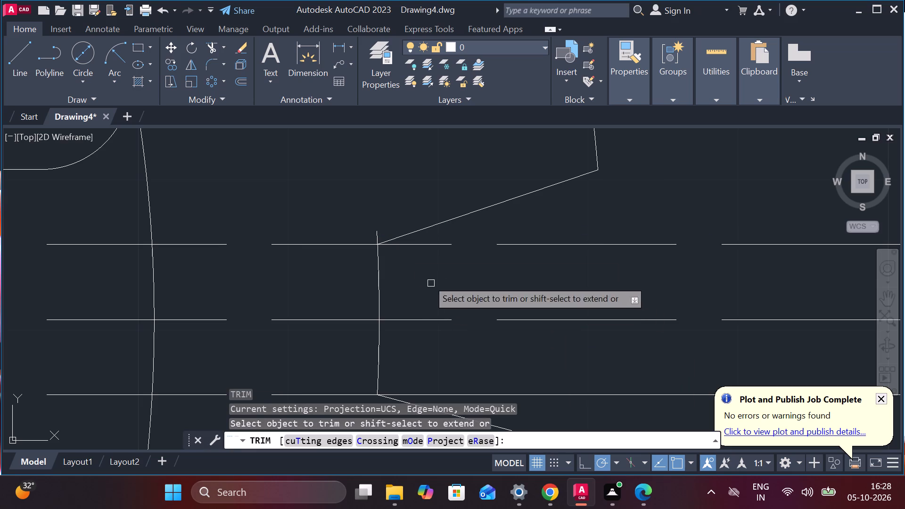
pyautogui.click(376, 230)
pyautogui.scroll(-1, 367, 202)
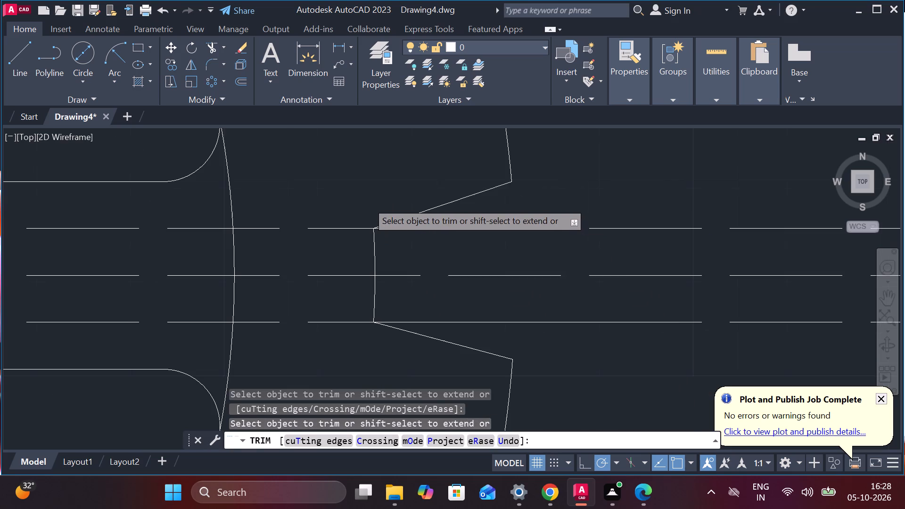
pyautogui.scroll(-2, 518, 320)
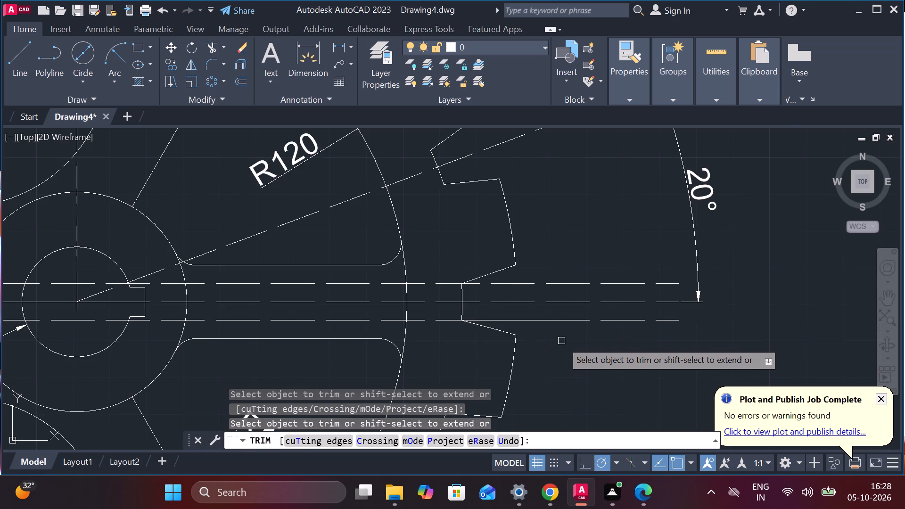
pyautogui.press('Escape')
# Erase the two centreline offsets and the horizontal construction line at the central gap's lower root corner.
pyautogui.click(535, 282)
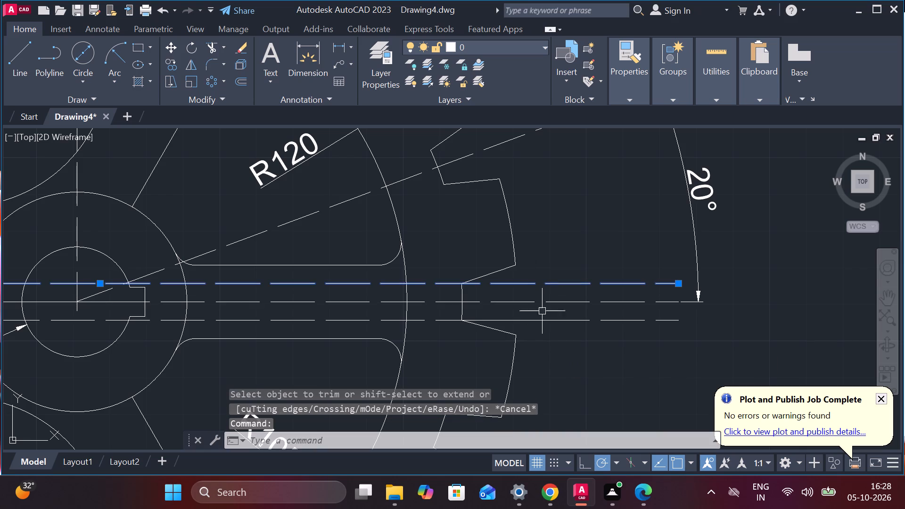
pyautogui.click(546, 321)
pyautogui.press('e')
pyautogui.press('Return')
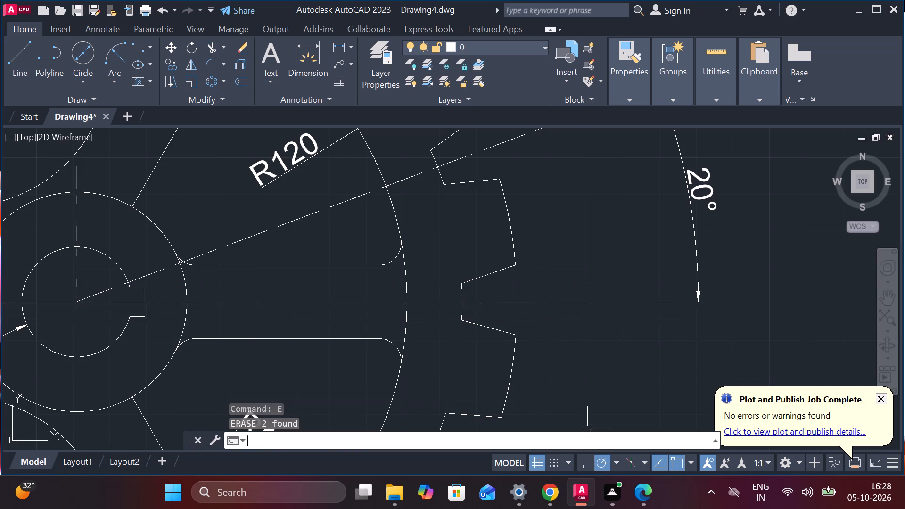
pyautogui.click(528, 324)
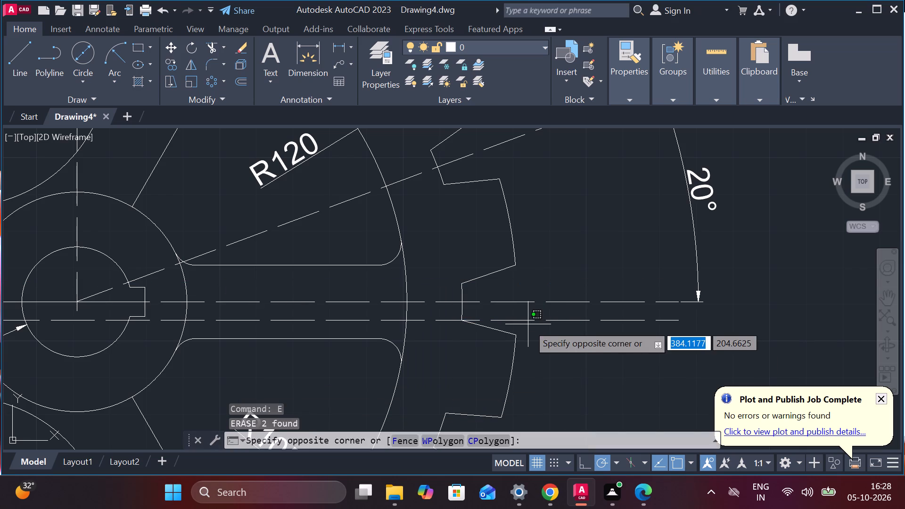
pyautogui.click(521, 321)
pyautogui.click(552, 321)
pyautogui.press('e')
pyautogui.press('Return')
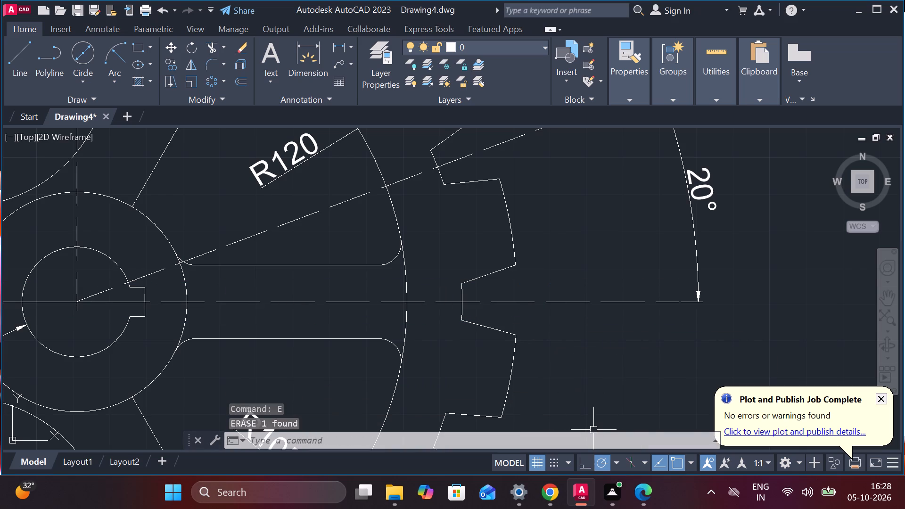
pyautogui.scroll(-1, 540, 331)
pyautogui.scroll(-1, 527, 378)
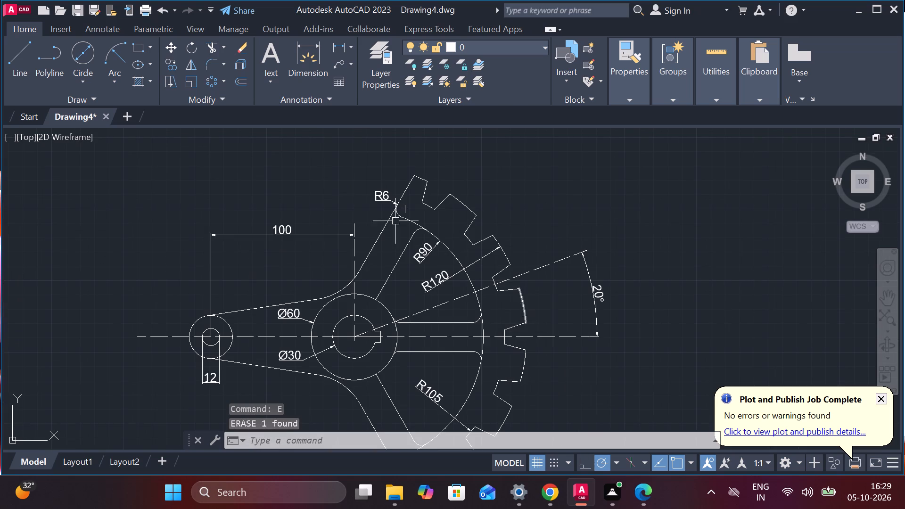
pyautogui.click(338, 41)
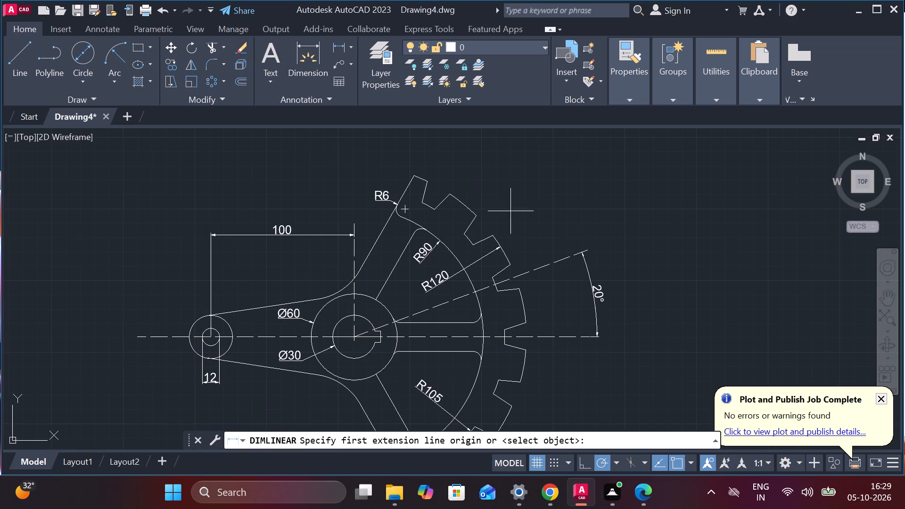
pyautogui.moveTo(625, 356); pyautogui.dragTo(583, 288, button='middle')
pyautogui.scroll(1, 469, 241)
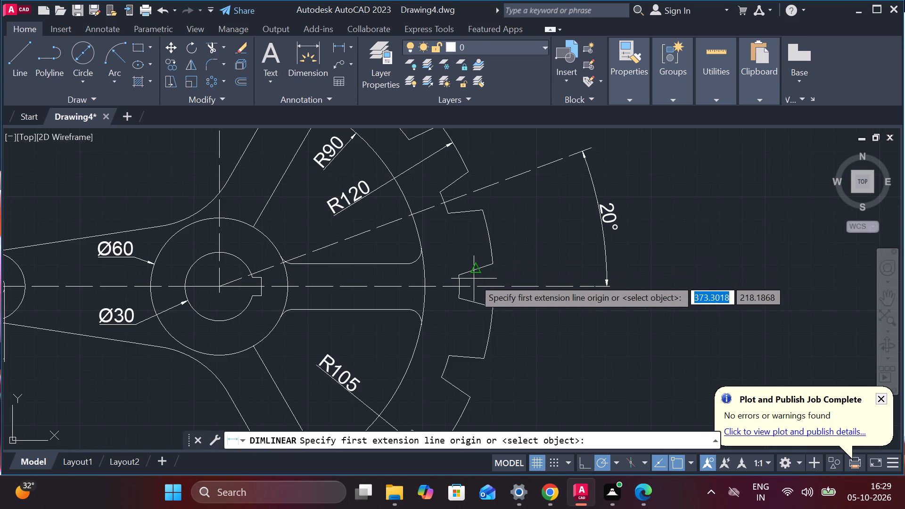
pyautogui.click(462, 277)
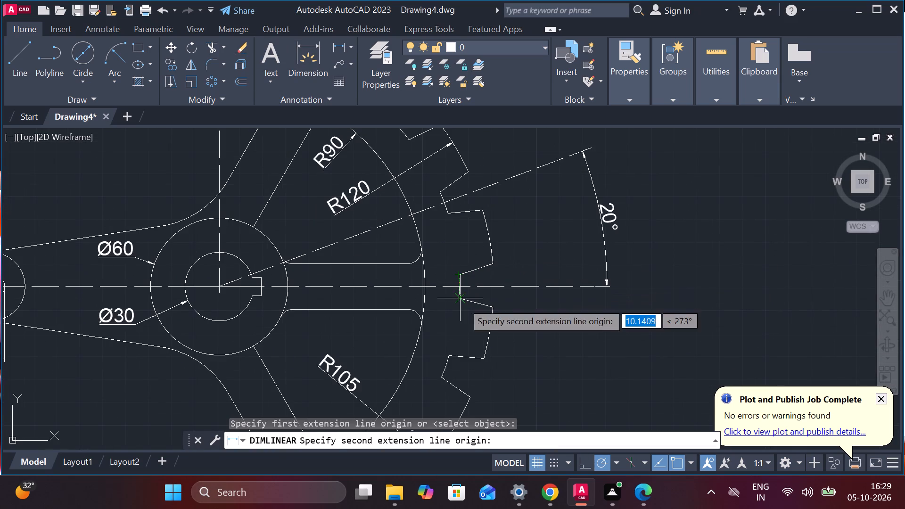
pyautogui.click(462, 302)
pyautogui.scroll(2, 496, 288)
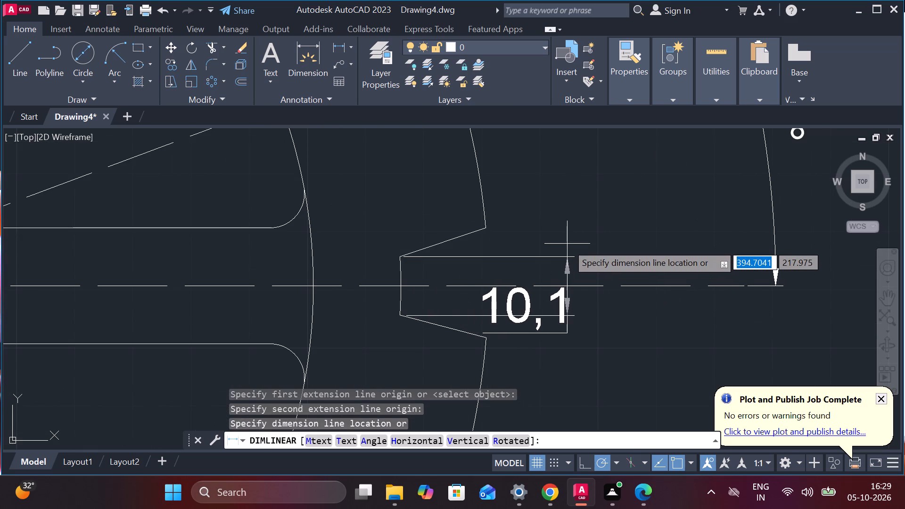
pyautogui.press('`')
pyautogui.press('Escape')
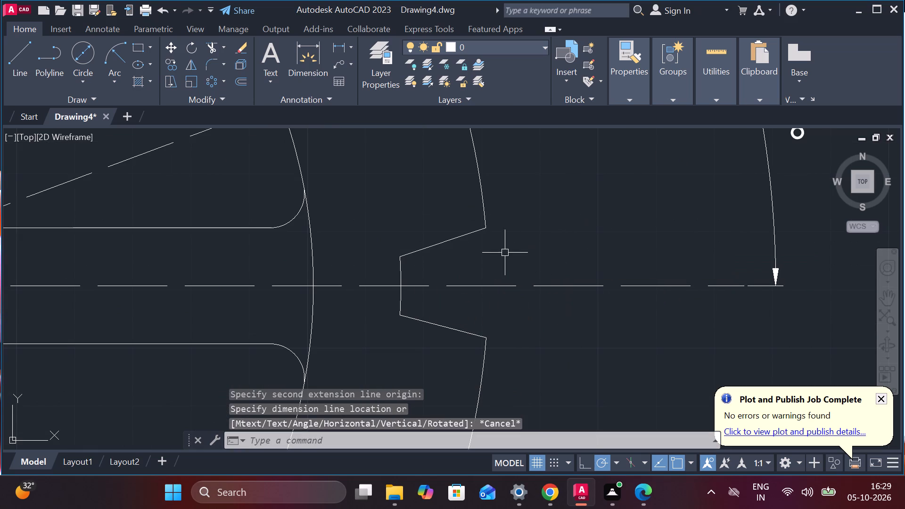
# Add a vertical linear dimension between the lower and upper root corners of the central tooth gap, placed near the gap's mouth.
pyautogui.press('space')
pyautogui.scroll(1, 410, 301)
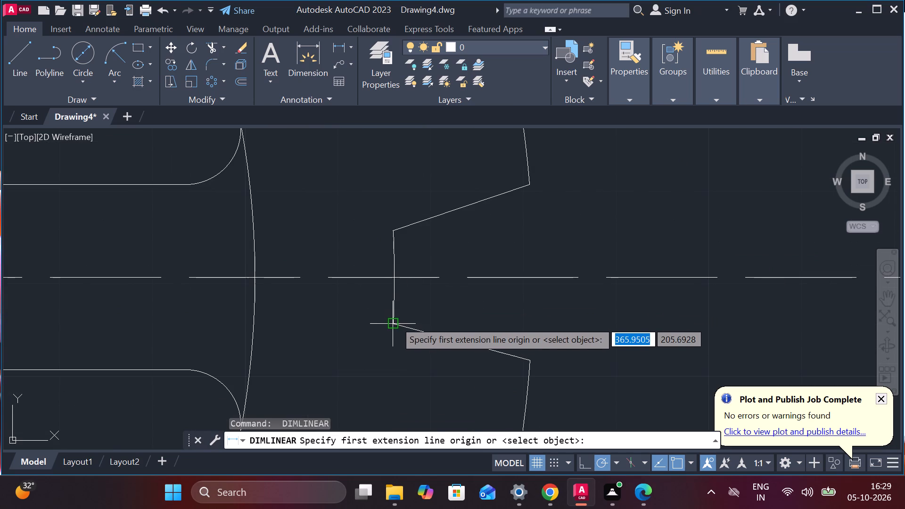
pyautogui.click(395, 320)
pyautogui.click(391, 227)
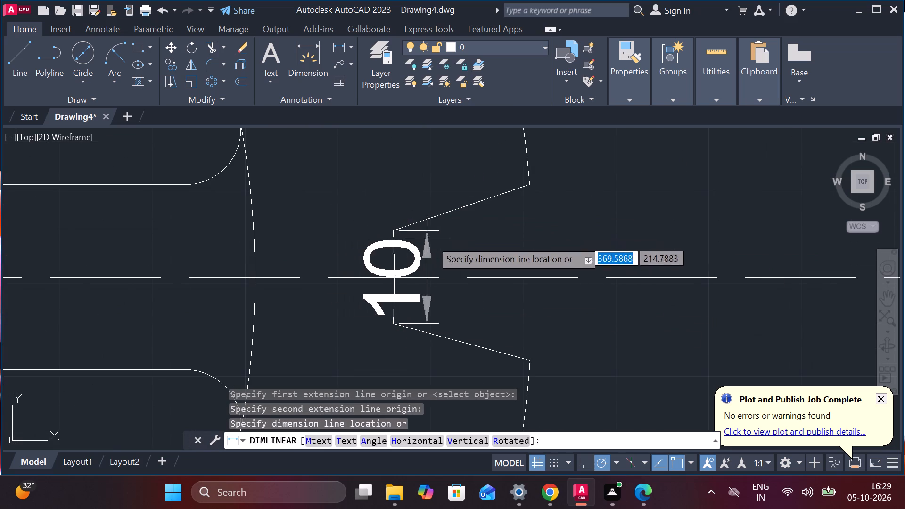
pyautogui.click(525, 257)
pyautogui.scroll(-1, 572, 202)
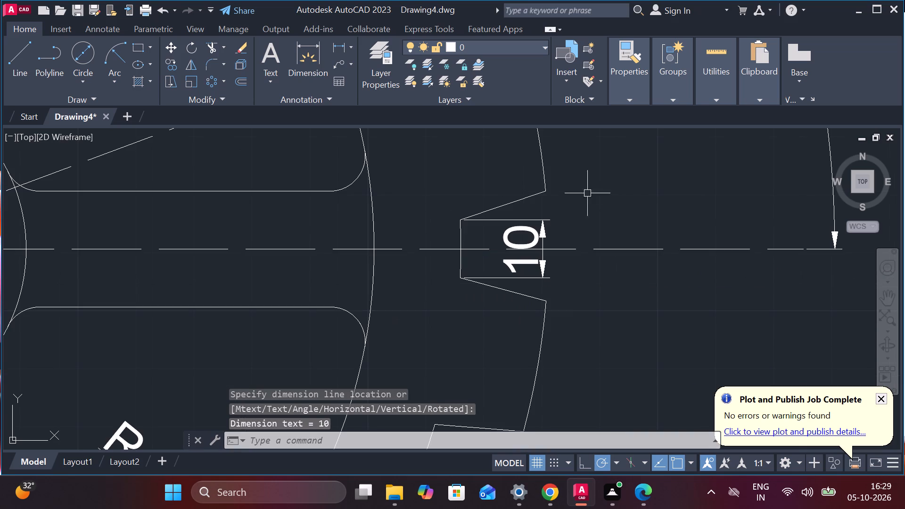
# Check the angle between the two flanks of the central tooth gap with the Angular dimension.
pyautogui.click(350, 49)
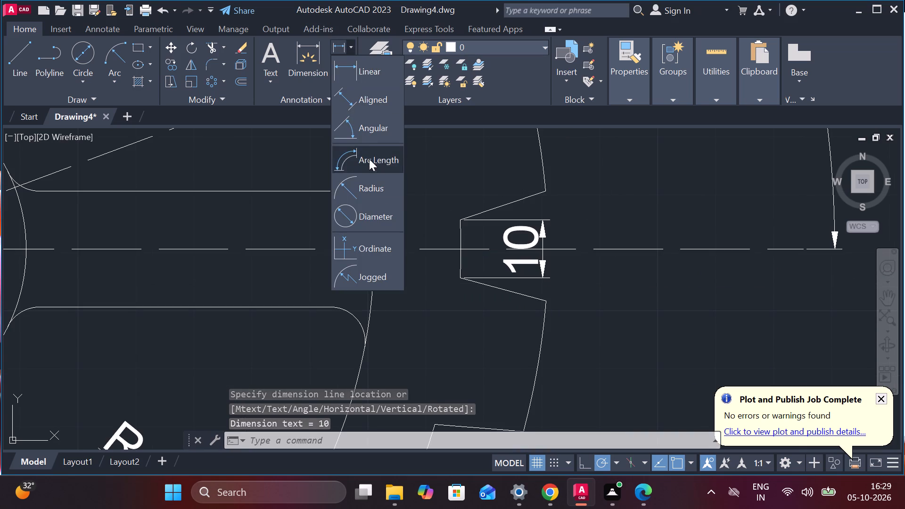
pyautogui.click(369, 129)
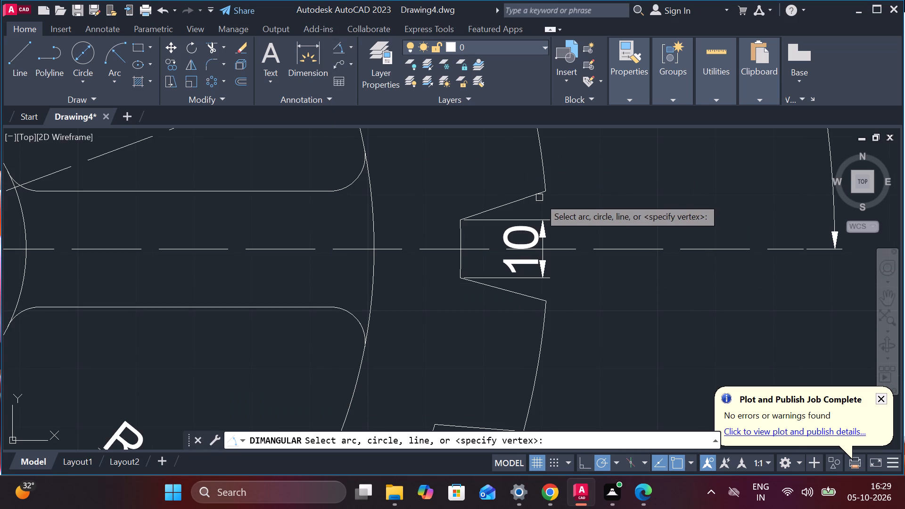
pyautogui.click(534, 197)
pyautogui.click(512, 294)
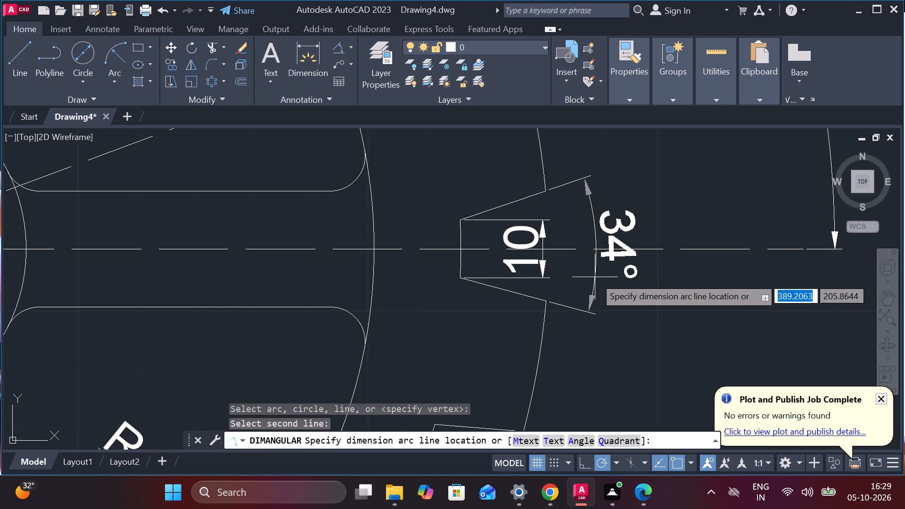
pyautogui.scroll(-2, 595, 277)
pyautogui.press('Escape')
pyautogui.scroll(-2, 595, 277)
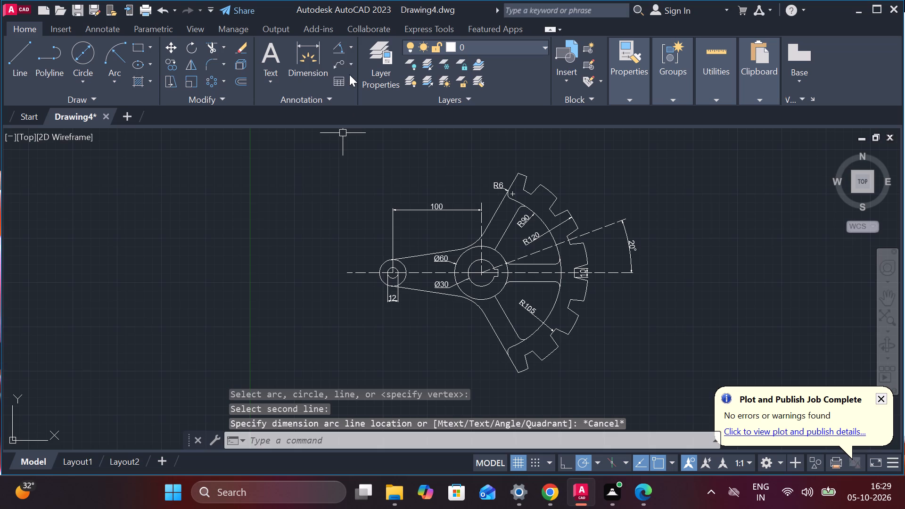
# Check the flank angle of the second tooth gap below the central one with the Angular dimension.
pyautogui.click(339, 51)
pyautogui.scroll(3, 534, 349)
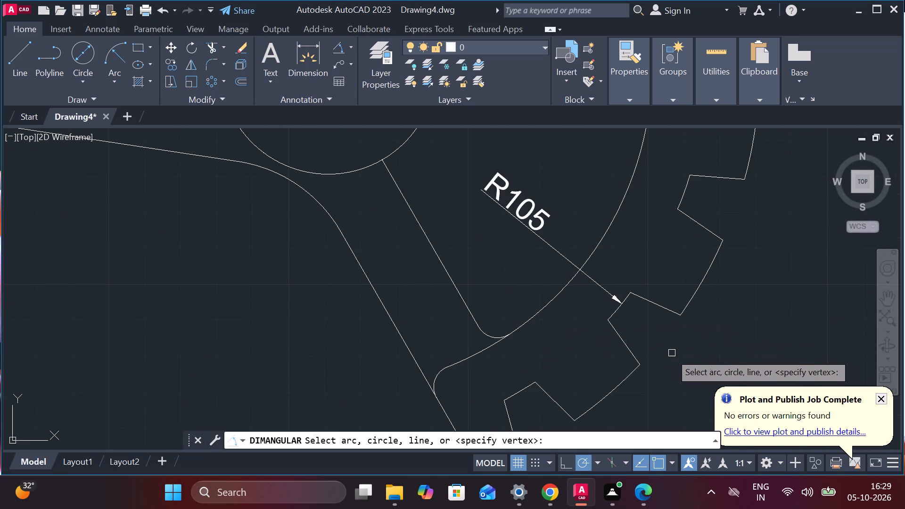
pyautogui.click(633, 347)
pyautogui.click(660, 312)
pyautogui.click(674, 312)
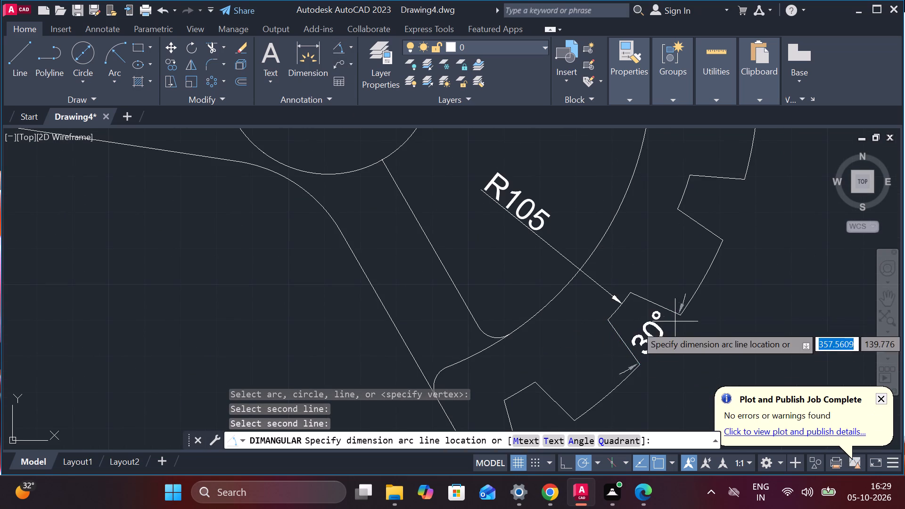
pyautogui.scroll(-2, 701, 356)
pyautogui.press('Escape')
# Draw a line about 24 mm long from the central gap's upper root corner, sloping outward just below the existing upper flank.
pyautogui.moveTo(755, 302); pyautogui.dragTo(750, 302, button='middle')
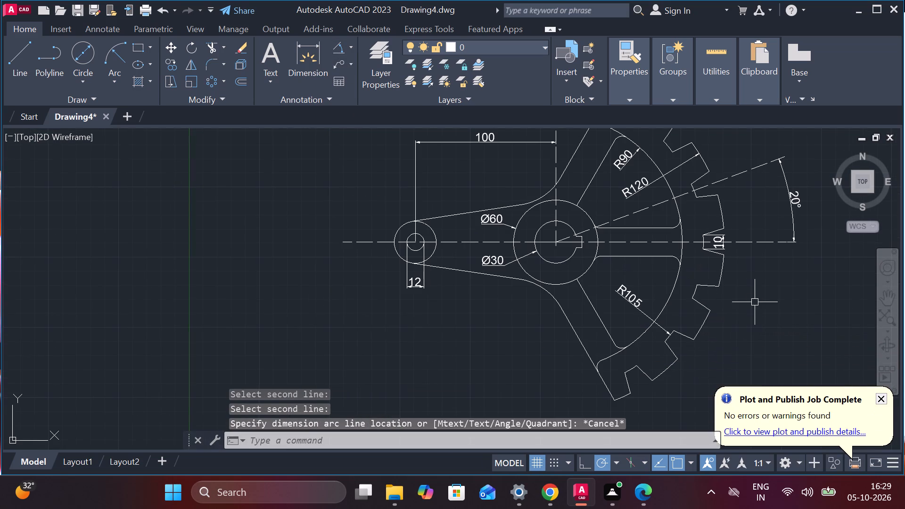
pyautogui.moveTo(750, 302); pyautogui.dragTo(627, 349, button='middle')
pyautogui.scroll(3, 617, 298)
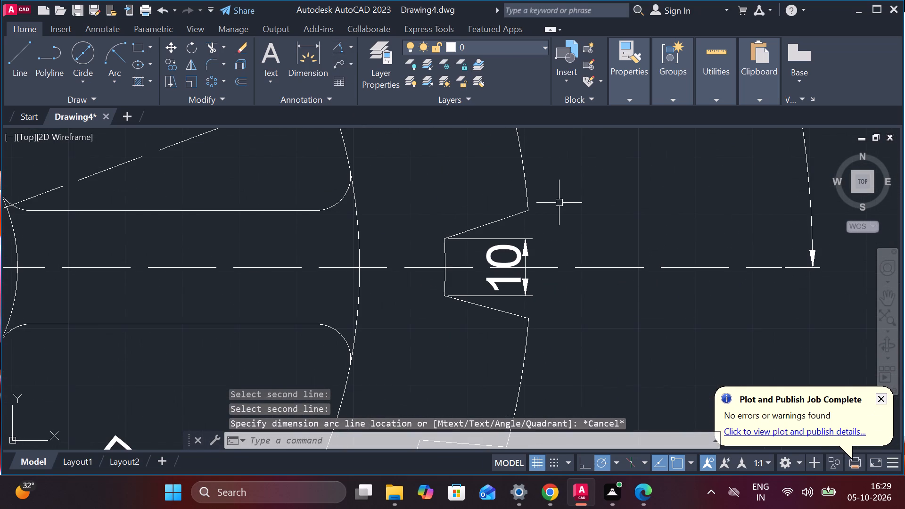
pyautogui.moveTo(580, 235); pyautogui.dragTo(600, 278, button='middle')
pyautogui.scroll(1, 541, 262)
pyautogui.press('l')
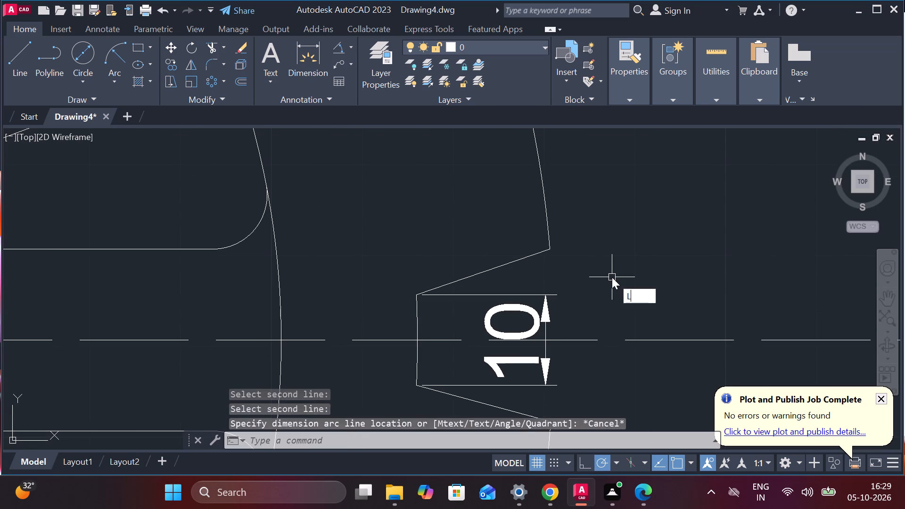
pyautogui.press('Return')
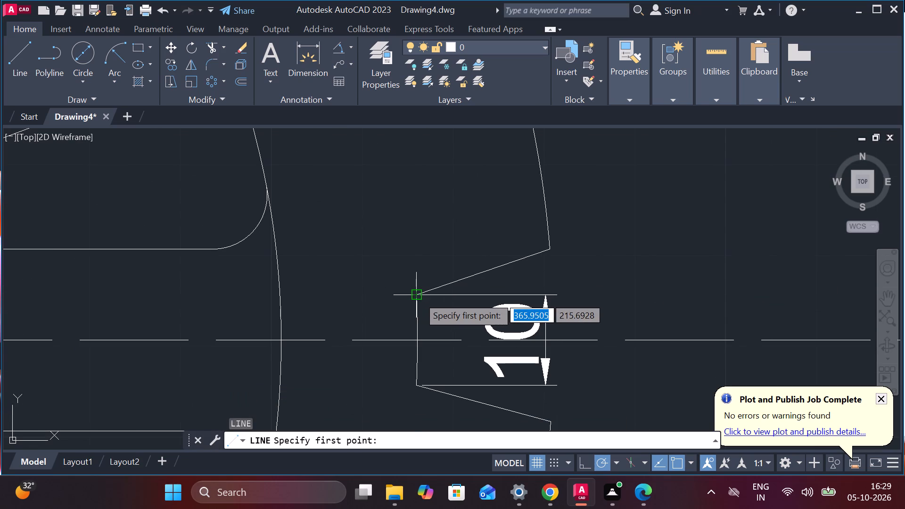
pyautogui.click(418, 296)
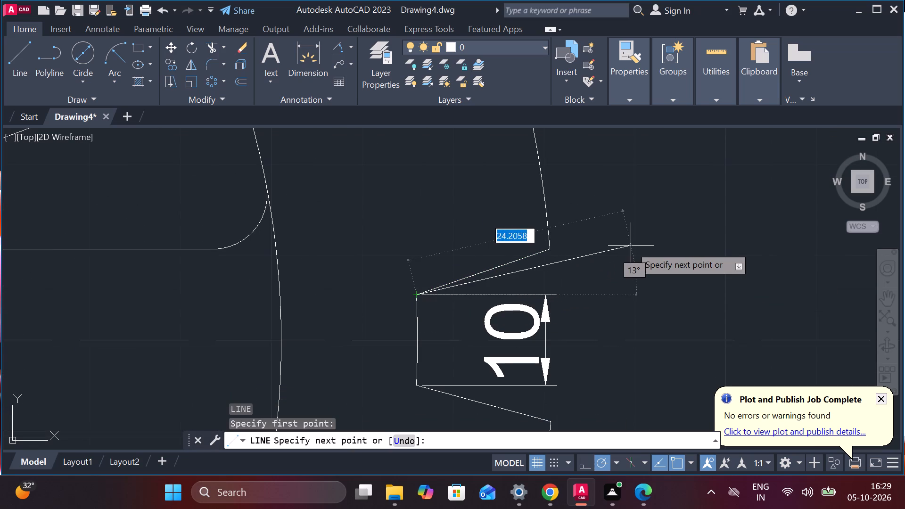
pyautogui.click(625, 240)
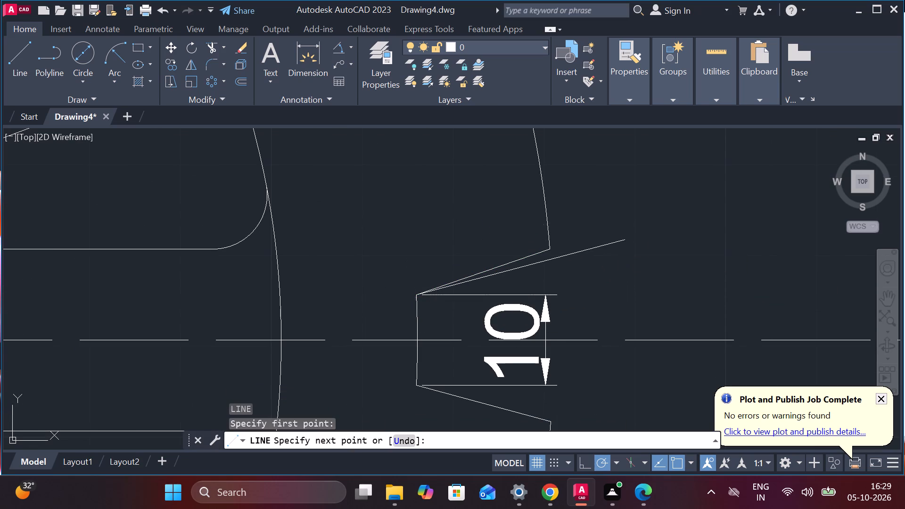
pyautogui.press('Escape')
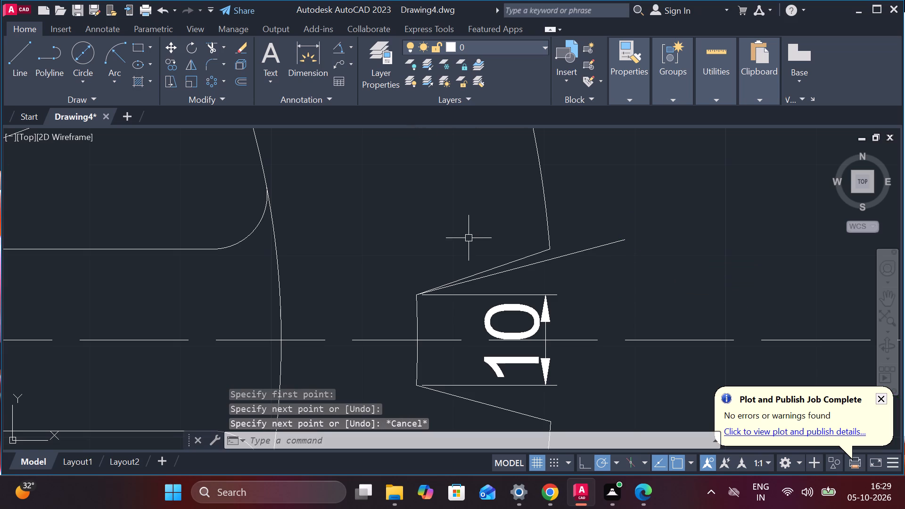
# Draw a line about 23 mm long from the central gap's lower root corner, sloping outward at 15° along the existing lower flank.
pyautogui.press('space')
pyautogui.moveTo(586, 312); pyautogui.dragTo(571, 281, button='middle')
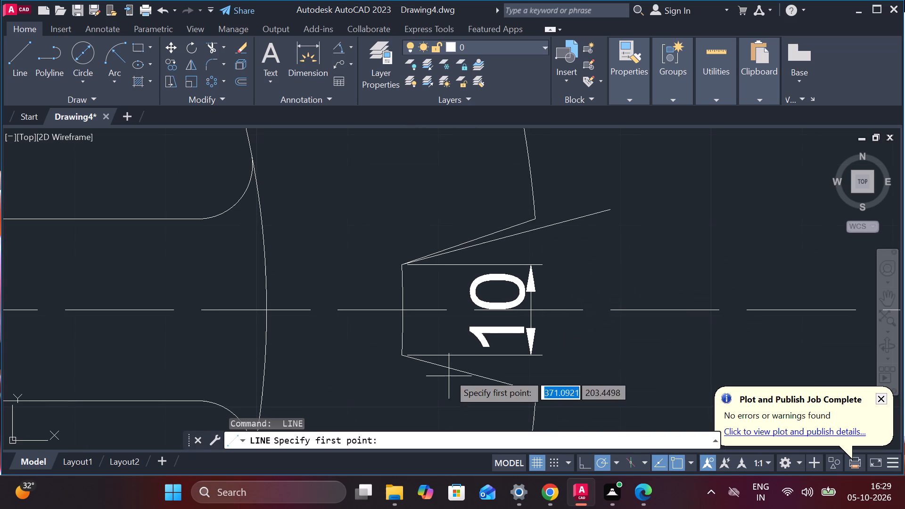
pyautogui.click(400, 357)
pyautogui.moveTo(588, 379); pyautogui.dragTo(588, 346, button='middle')
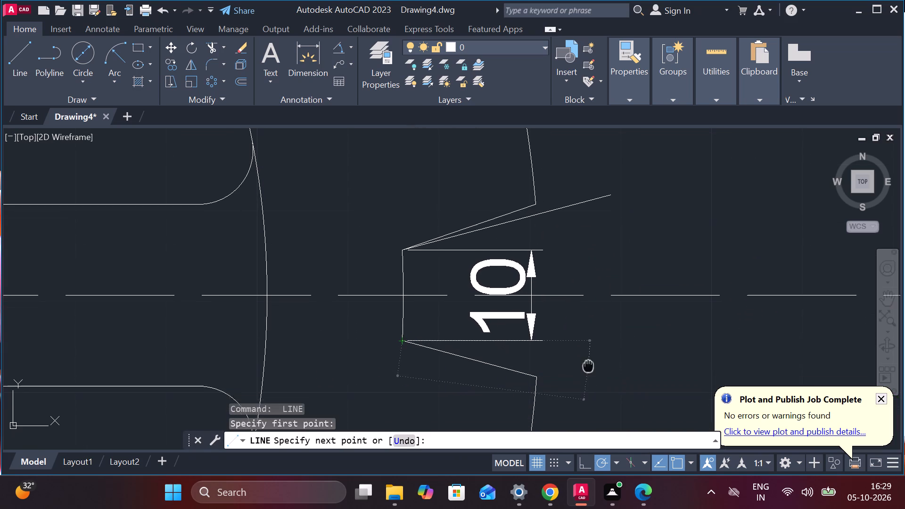
pyautogui.moveTo(588, 346); pyautogui.dragTo(589, 343, button='middle')
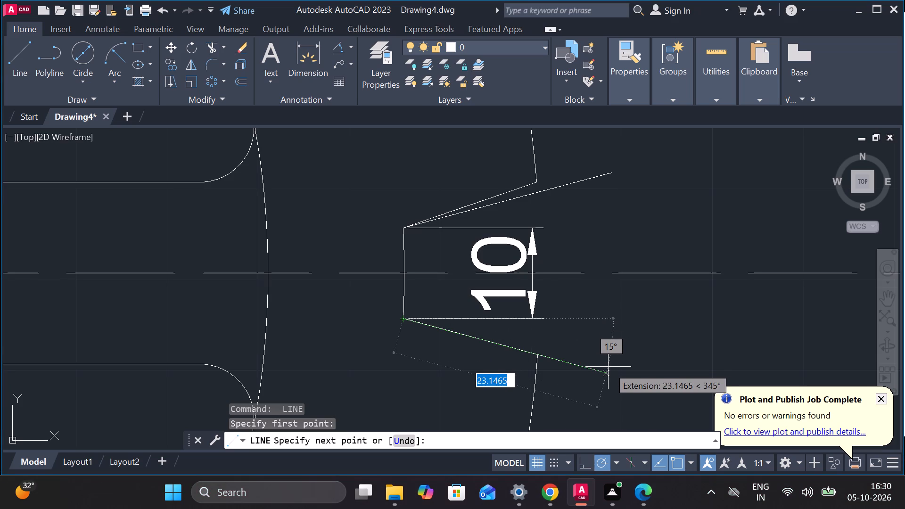
pyautogui.scroll(1, 612, 363)
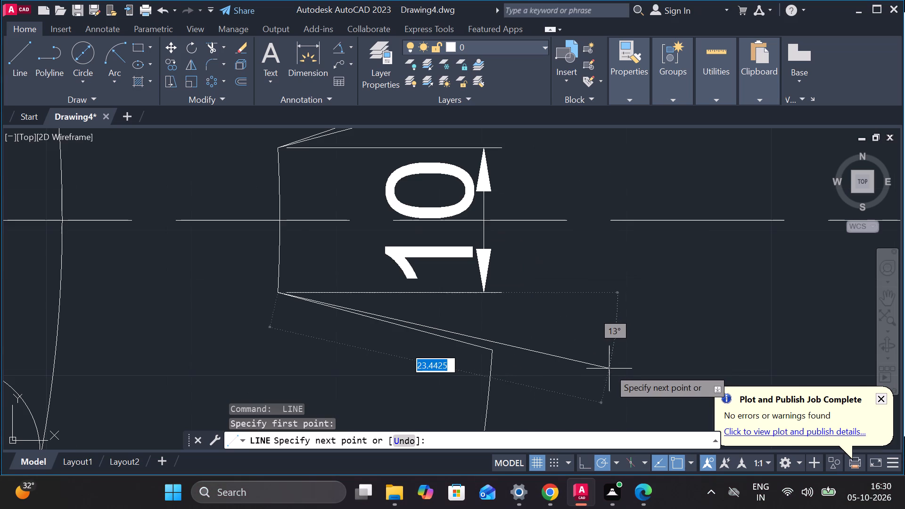
pyautogui.click(606, 380)
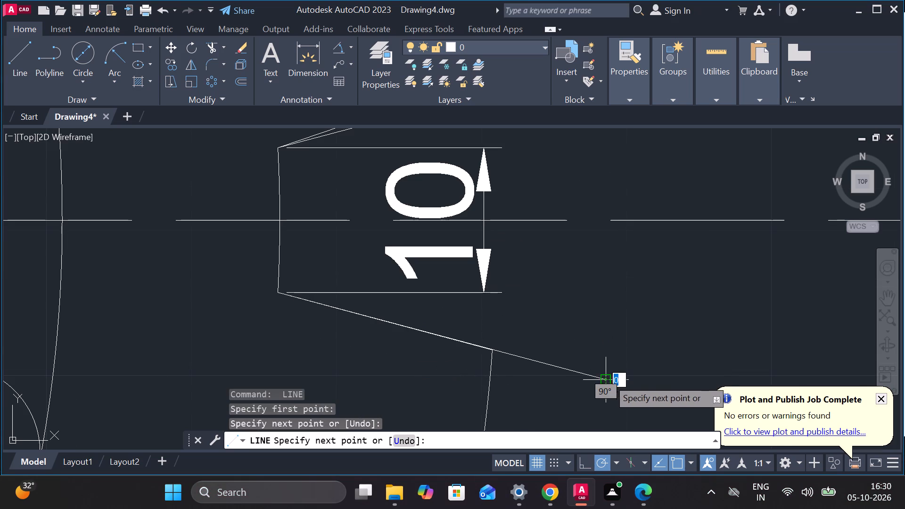
pyautogui.press('Escape')
pyautogui.scroll(-1, 630, 292)
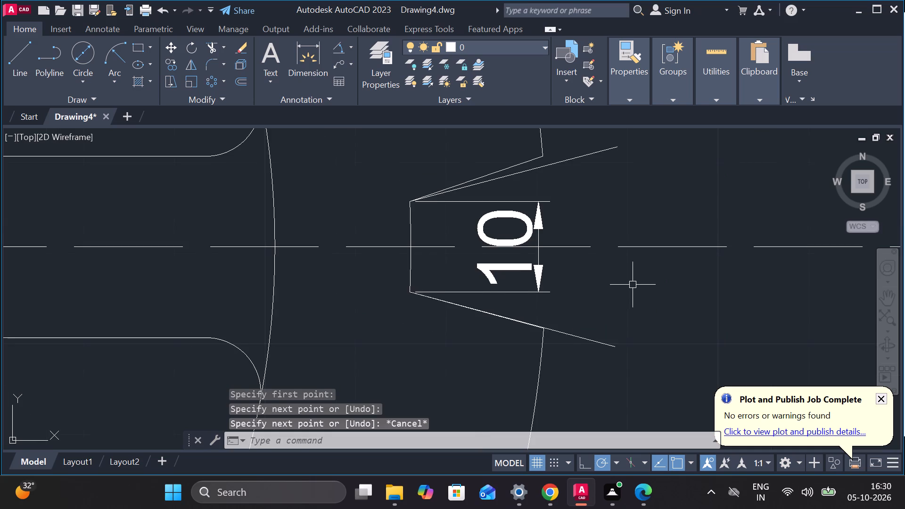
# Extend the tip arc of the tooth above the central gap down to the new upper flank line.
pyautogui.moveTo(634, 292); pyautogui.dragTo(630, 366, button='middle')
pyautogui.write('EX')
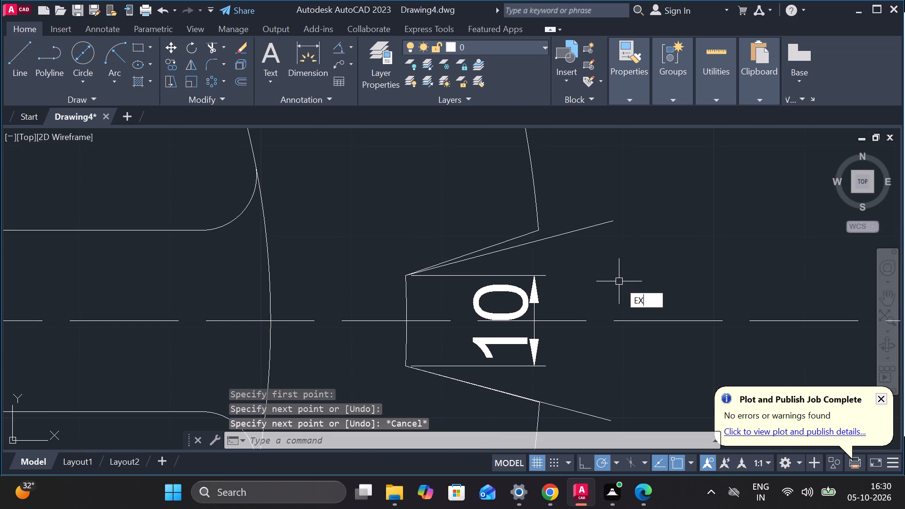
pyautogui.press('Return')
pyautogui.click(537, 198)
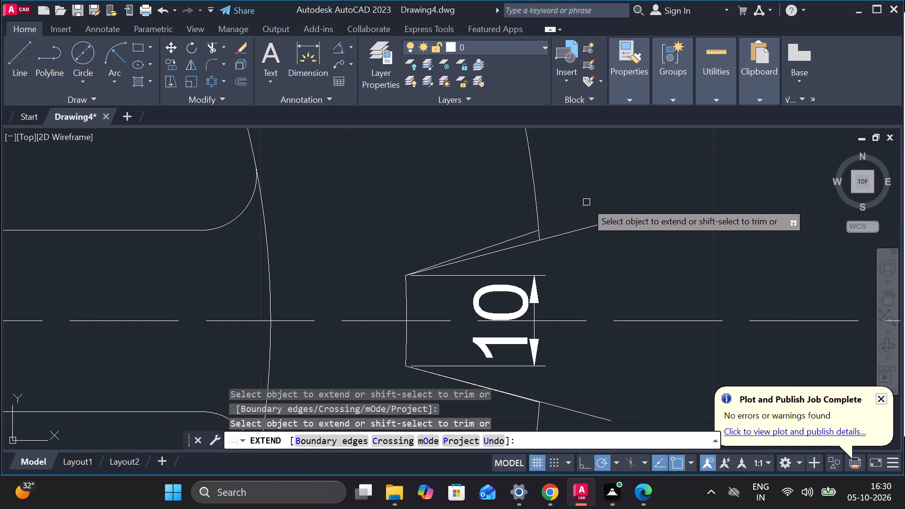
pyautogui.press('Escape')
# Trim the new upper flank line's overhang beyond the tip arc and remove the old upper flank.
pyautogui.write('TR')
pyautogui.press('Return')
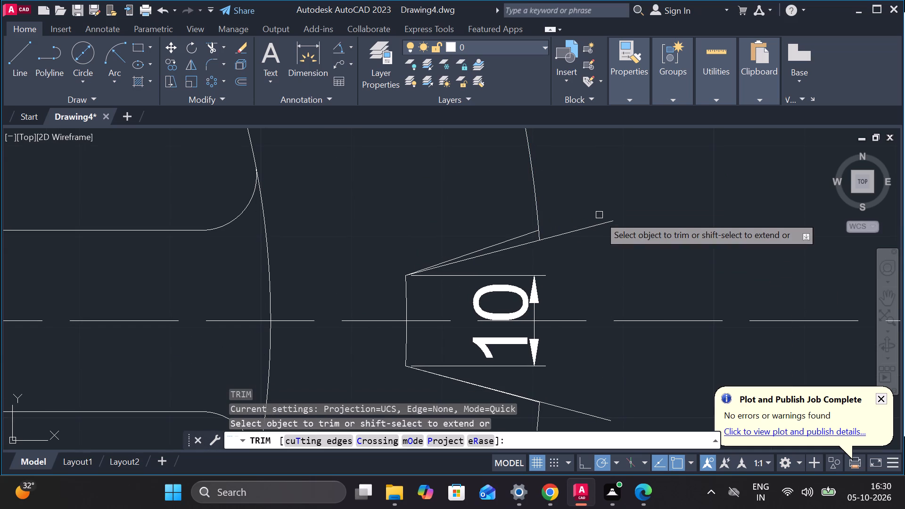
pyautogui.click(575, 229)
pyautogui.click(517, 234)
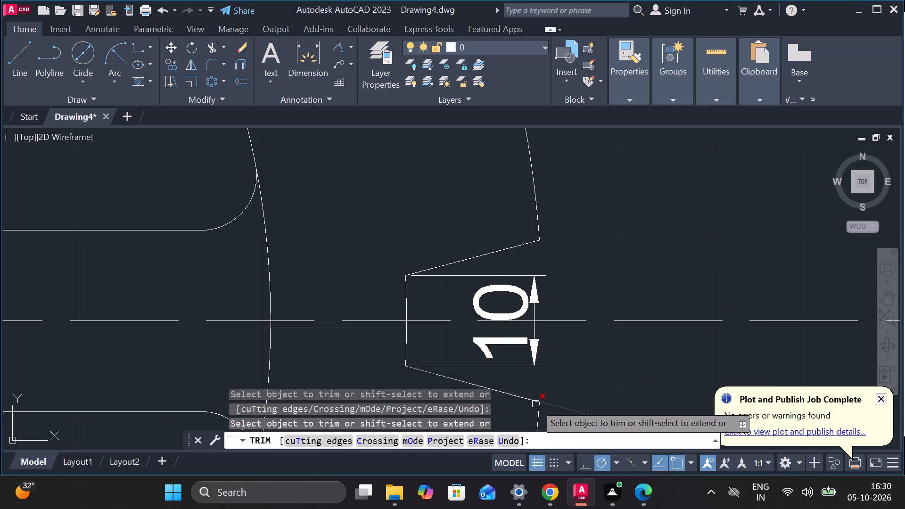
# Remove the old lower flank of the central gap with Trim, keeping the newly drawn line.
pyautogui.scroll(3, 535, 406)
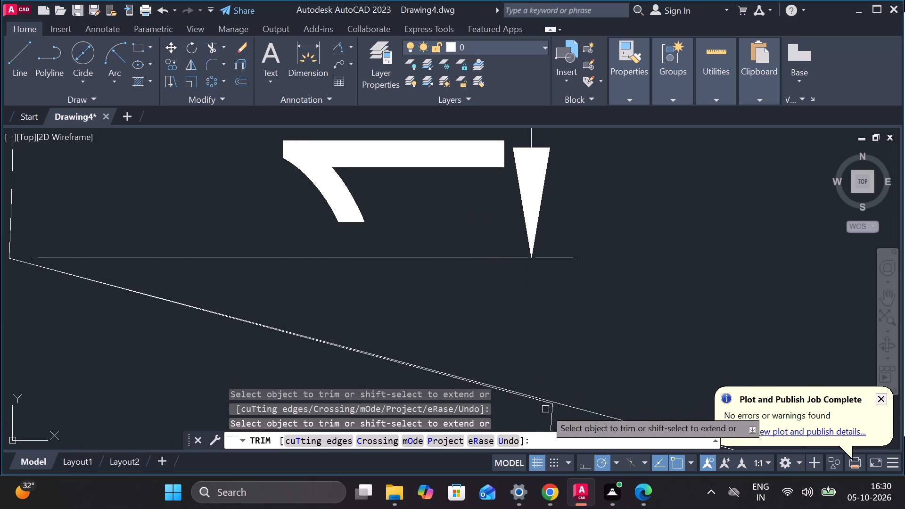
pyautogui.moveTo(585, 291); pyautogui.dragTo(625, 237, button='middle')
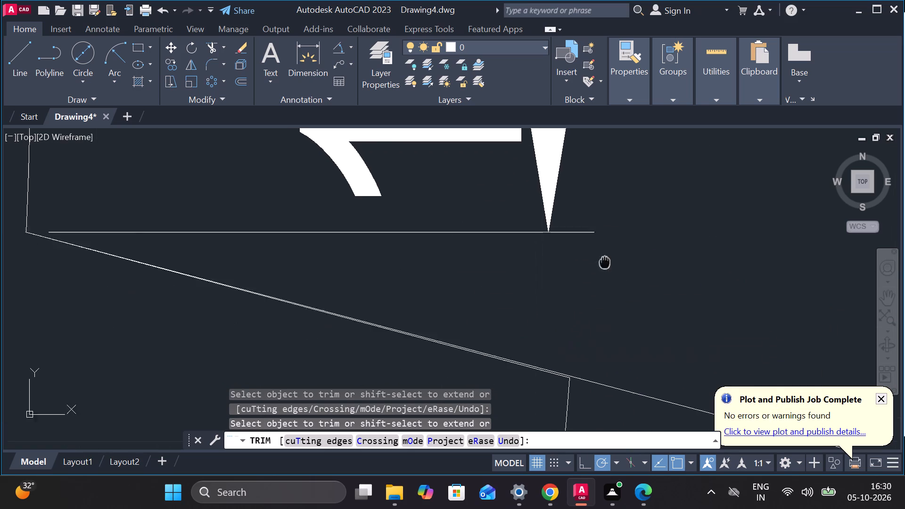
pyautogui.moveTo(625, 237); pyautogui.dragTo(632, 228, button='middle')
pyautogui.scroll(2, 642, 260)
pyautogui.moveTo(603, 328); pyautogui.dragTo(641, 159, button='middle')
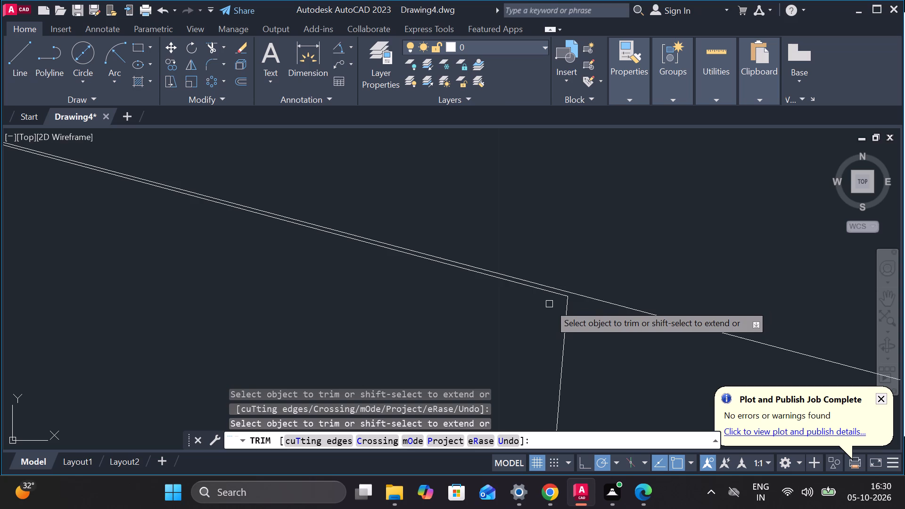
pyautogui.click(557, 296)
pyautogui.scroll(-1, 576, 250)
pyautogui.press('Escape')
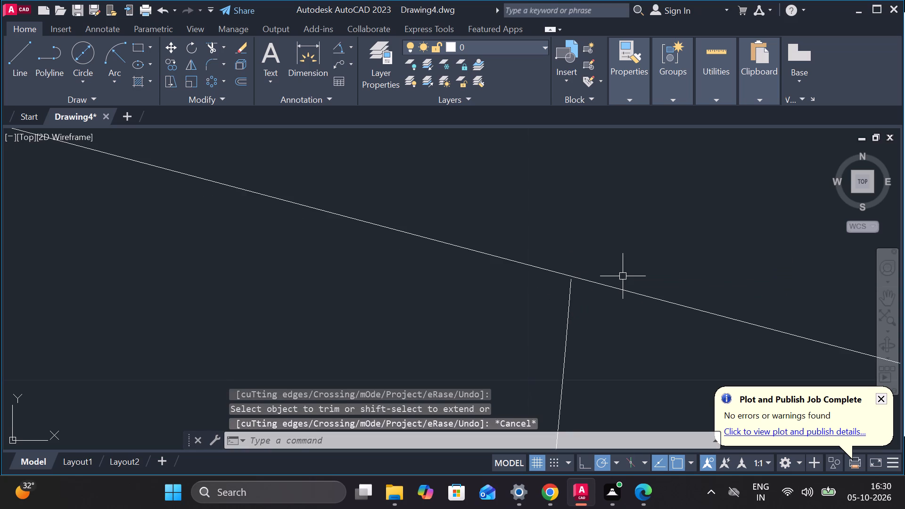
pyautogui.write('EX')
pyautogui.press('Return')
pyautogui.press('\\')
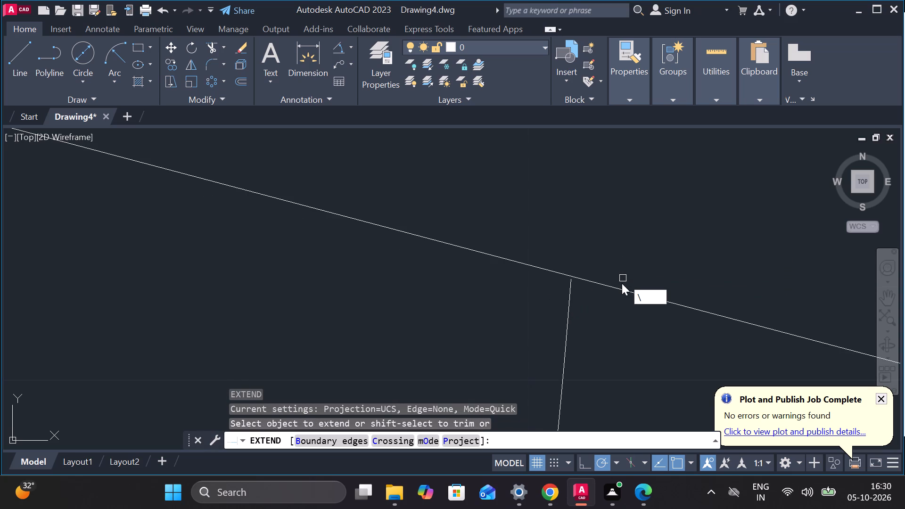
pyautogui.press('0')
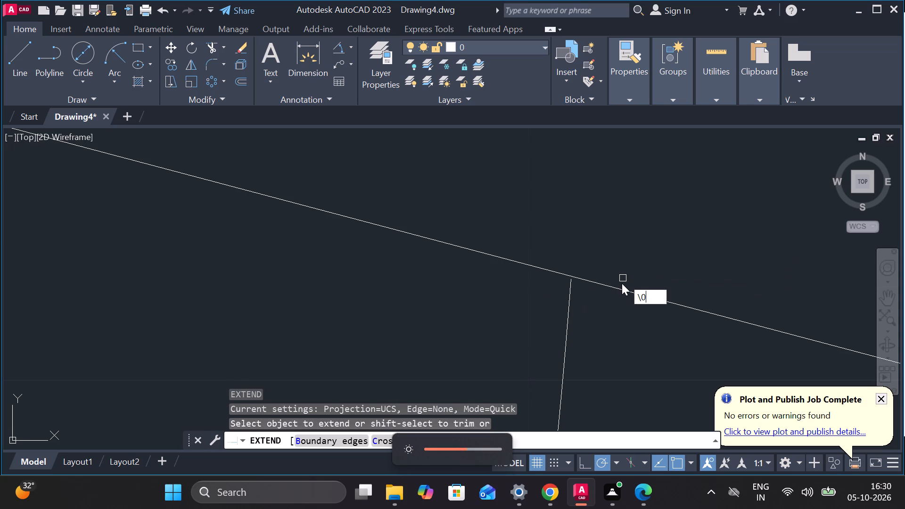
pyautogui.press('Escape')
# Extend the tip arc of the tooth below the central gap up to the new lower flank line.
pyautogui.press('e')
pyautogui.press('x')
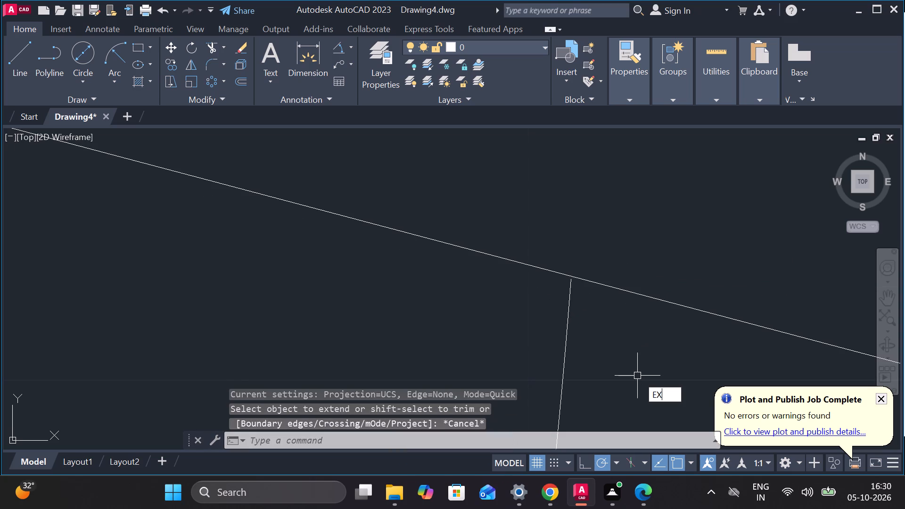
pyautogui.press('Return')
pyautogui.click(567, 312)
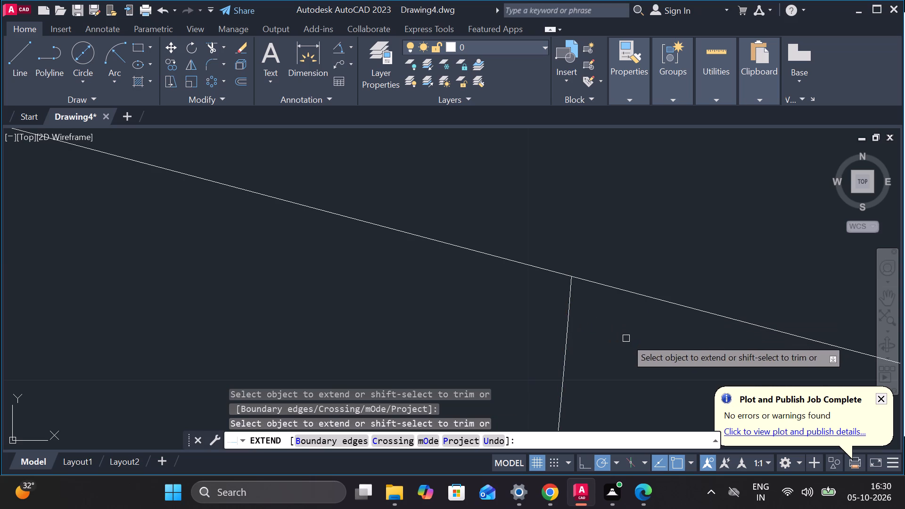
pyautogui.press('Escape')
# Trim the new lower flank line's overhang beyond the tip arc.
pyautogui.write('TR')
pyautogui.press('Return')
pyautogui.moveTo(635, 326); pyautogui.dragTo(642, 249)
pyautogui.scroll(-4, 642, 249)
pyautogui.press('Escape')
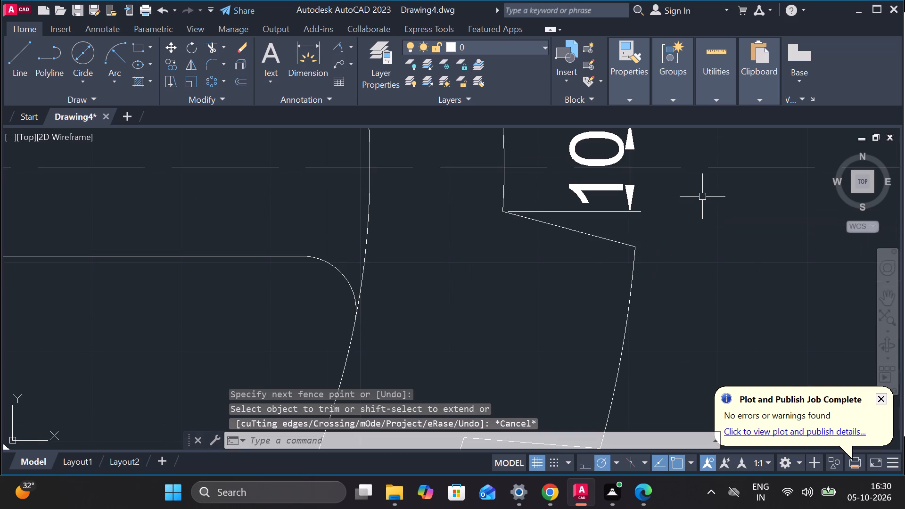
# Add an angular dimension between the two new flanks of the central tooth gap, placed outside the gap's mouth.
pyautogui.click(343, 45)
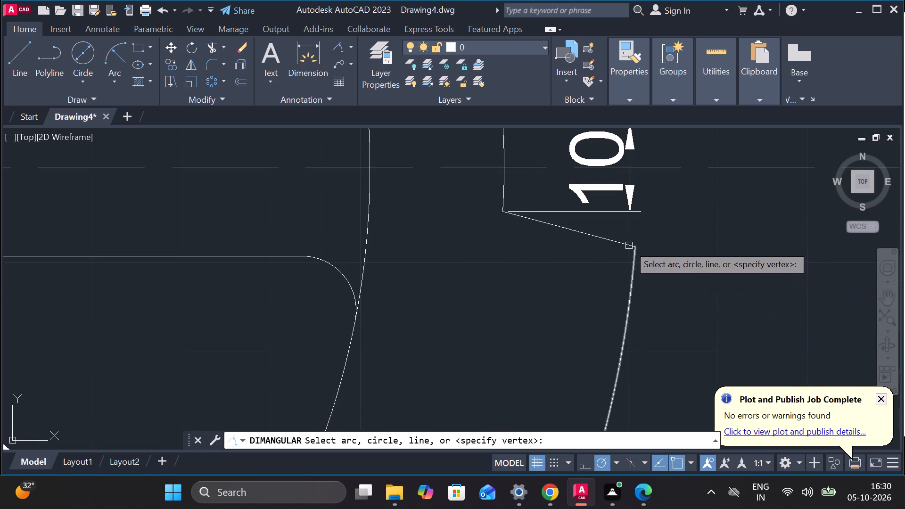
pyautogui.click(619, 244)
pyautogui.moveTo(691, 222); pyautogui.dragTo(660, 333, button='middle')
pyautogui.click(583, 205)
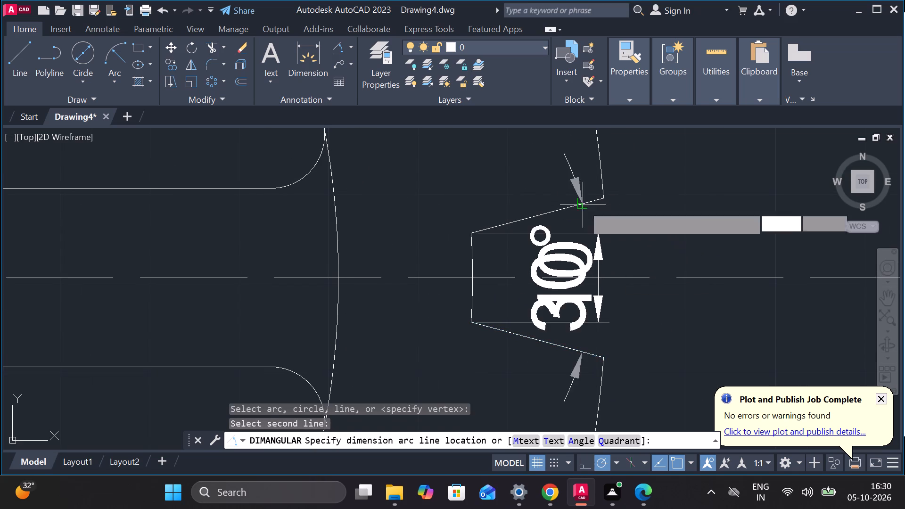
pyautogui.click(733, 227)
pyautogui.scroll(-4, 698, 224)
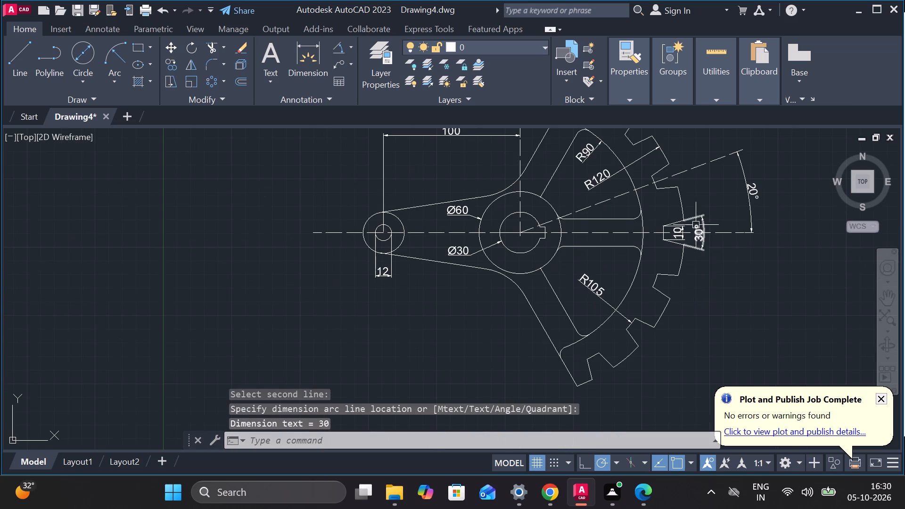
# Add a horizontal linear dimension from the hub bore's far side to the keyway's outer edge, placed below the hub.
pyautogui.moveTo(717, 271); pyautogui.dragTo(692, 271, button='middle')
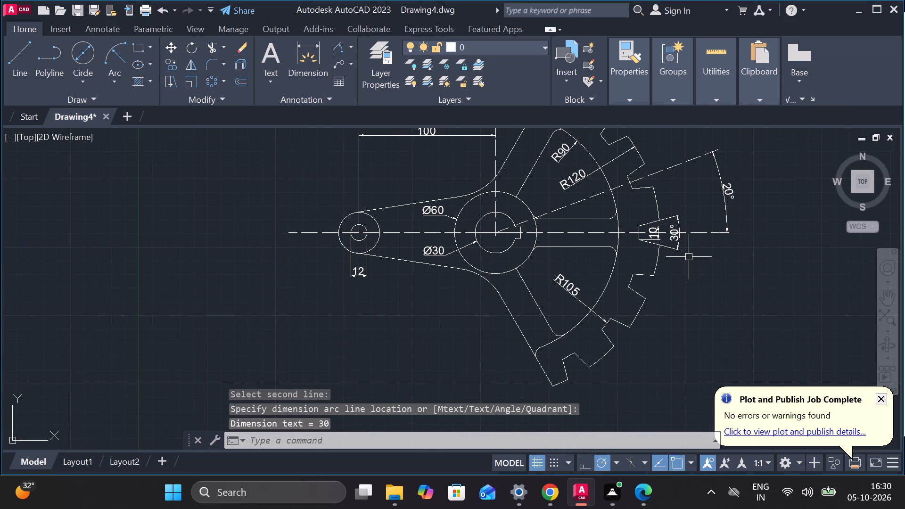
pyautogui.click(352, 41)
pyautogui.click(359, 72)
pyautogui.scroll(2, 552, 274)
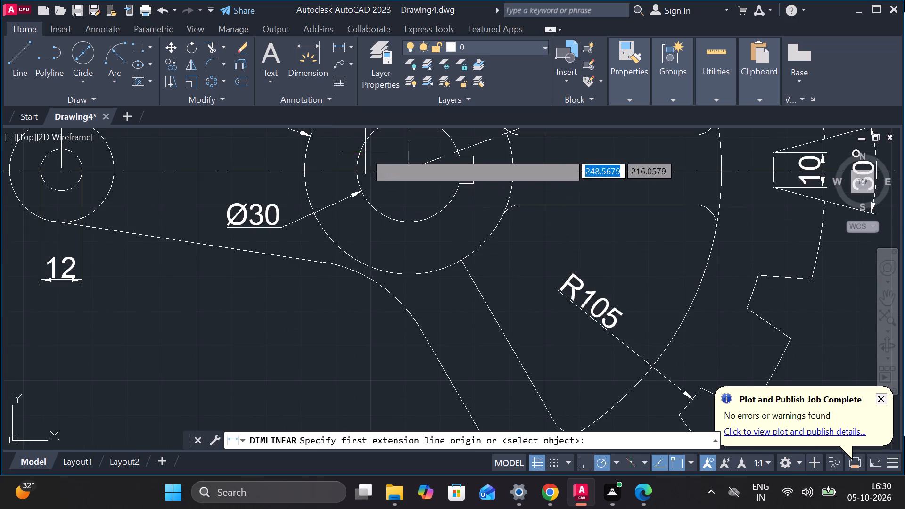
pyautogui.click(359, 171)
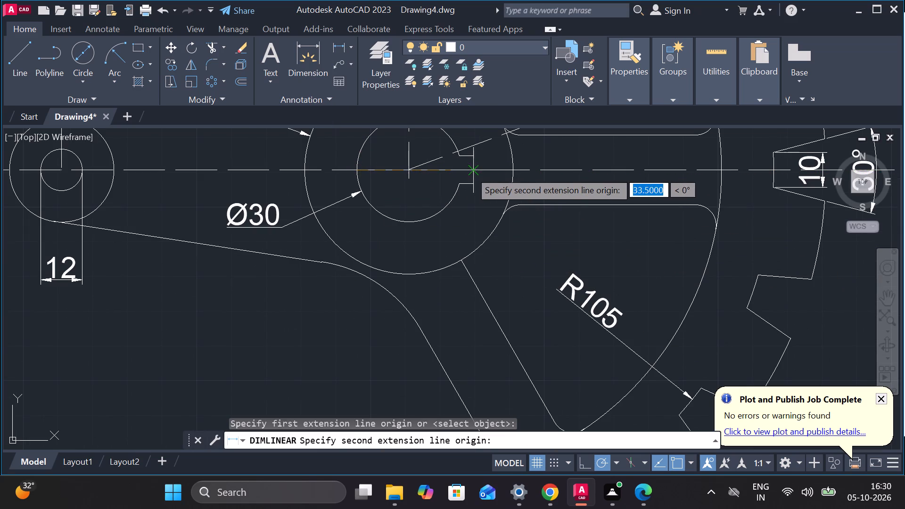
pyautogui.click(470, 171)
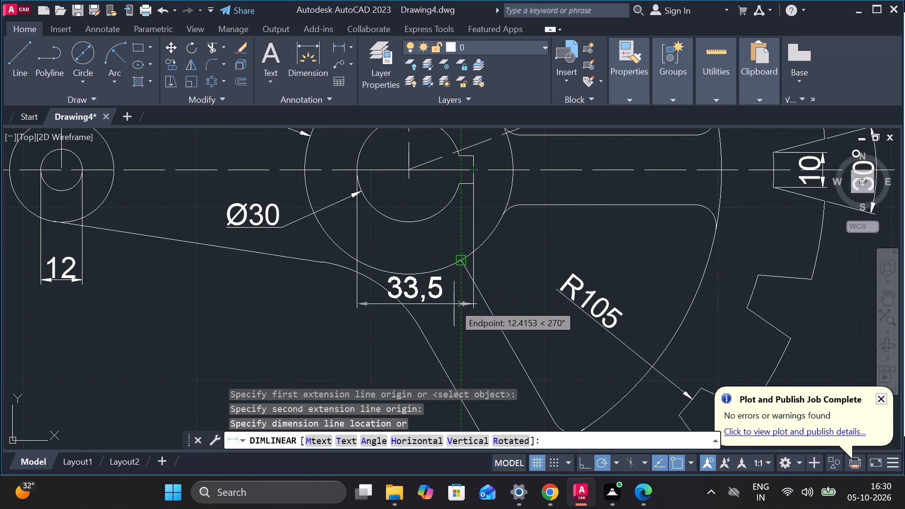
pyautogui.click(452, 324)
pyautogui.scroll(-1, 467, 300)
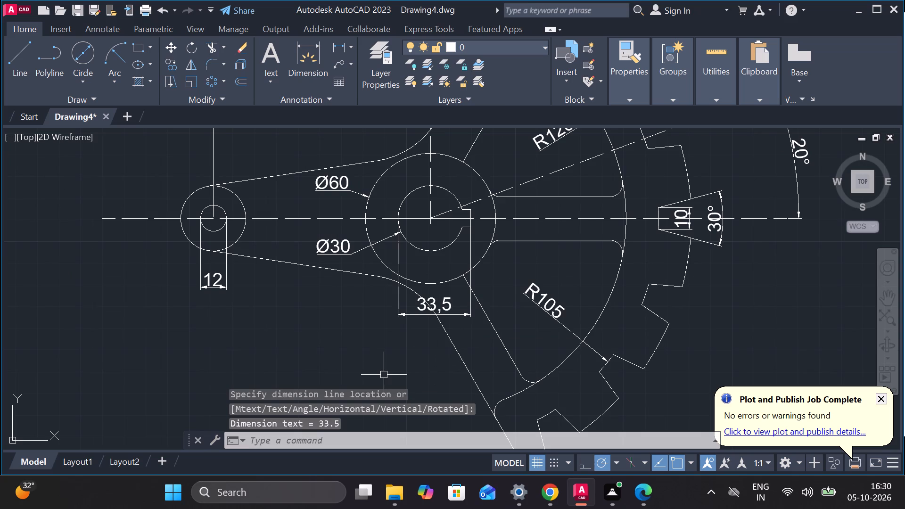
pyautogui.scroll(2, 442, 312)
pyautogui.press('Escape')
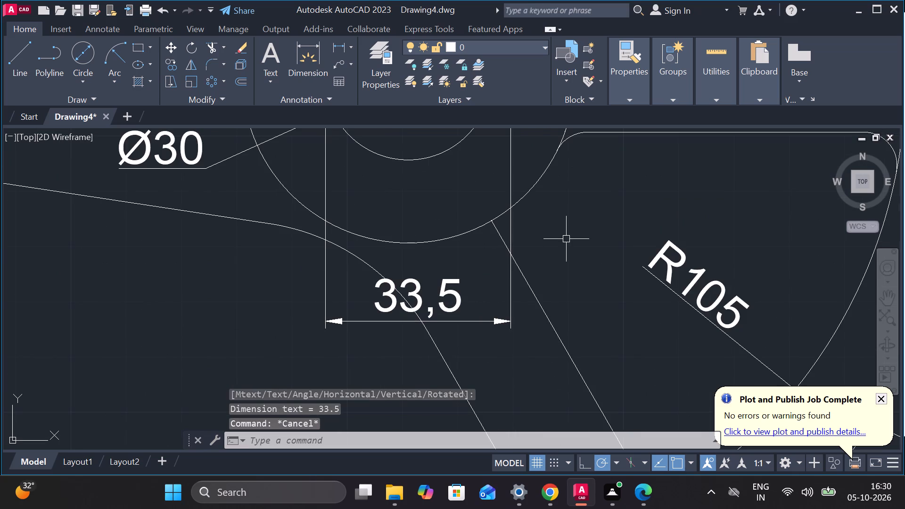
# Fillet the lower diagonal spoke's inner edge to the Ø60 hub circle with a 6 mm radius.
pyautogui.press('f')
pyautogui.press('Return')
pyautogui.press('r')
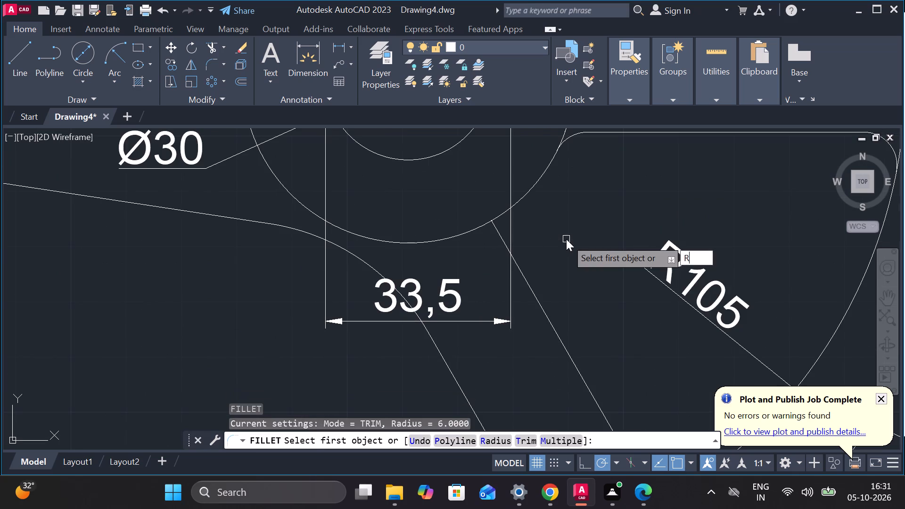
pyautogui.press('Return')
pyautogui.press('Return')
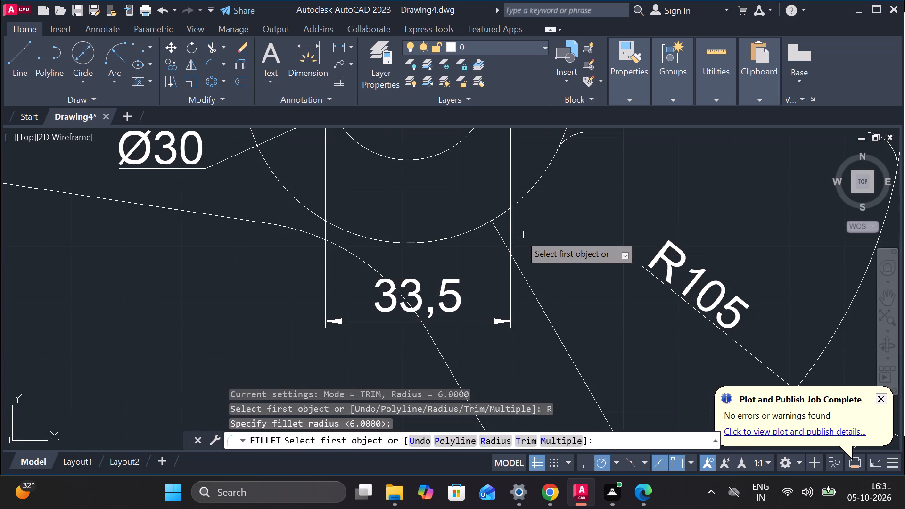
pyautogui.scroll(2, 508, 230)
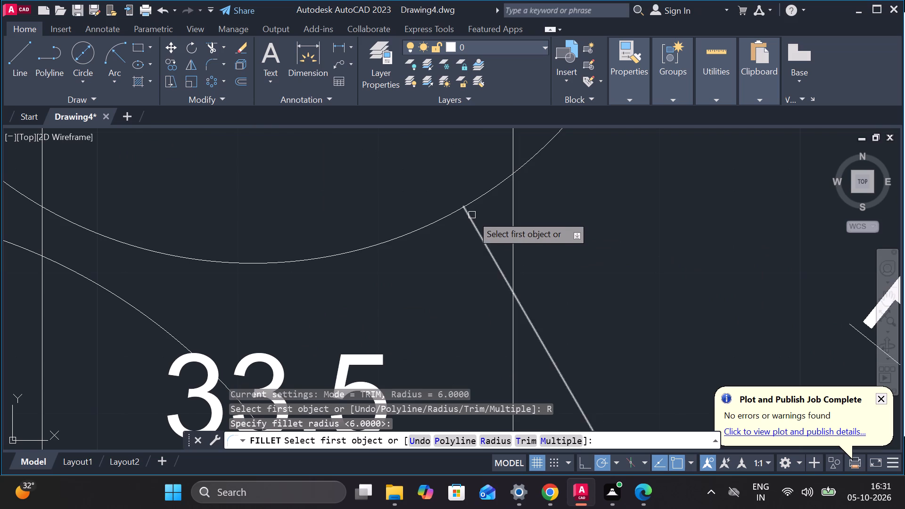
pyautogui.click(472, 216)
pyautogui.click(472, 201)
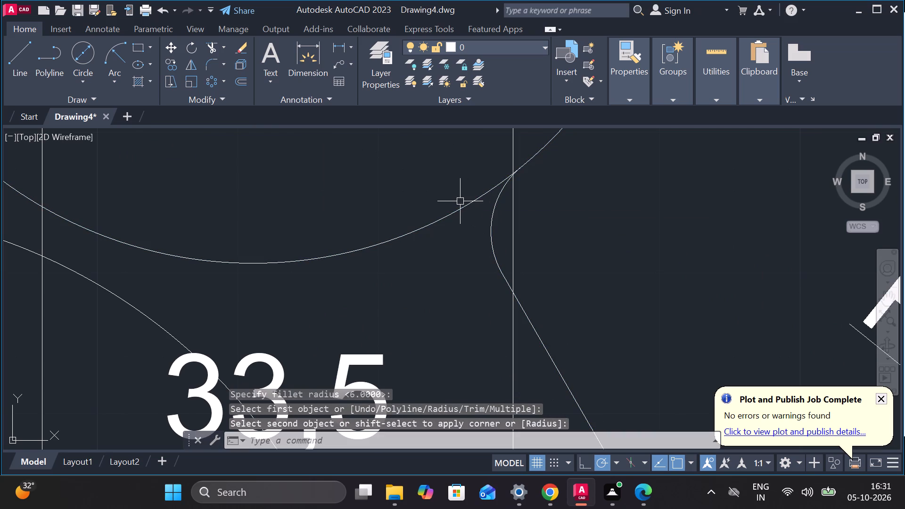
# Fillet the upper diagonal spoke's inner edge to the Ø60 hub circle with a 6 mm radius.
pyautogui.scroll(-2, 459, 201)
pyautogui.scroll(-1, 545, 183)
pyautogui.moveTo(546, 181); pyautogui.dragTo(533, 301, button='middle')
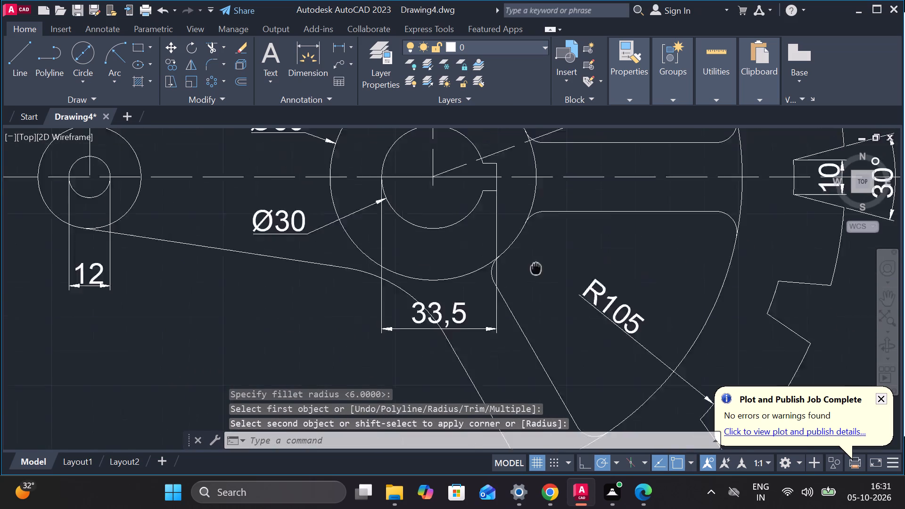
pyautogui.moveTo(533, 301); pyautogui.dragTo(530, 316, button='middle')
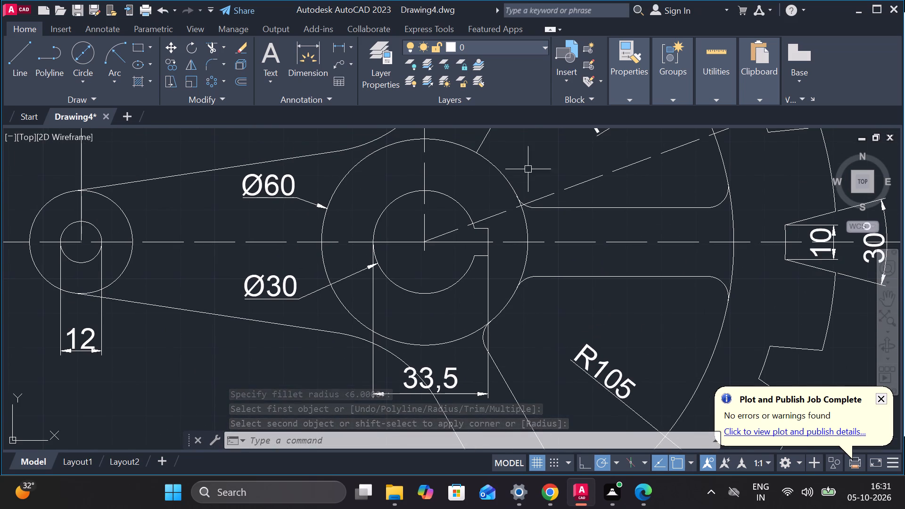
pyautogui.press('space')
pyautogui.click(485, 144)
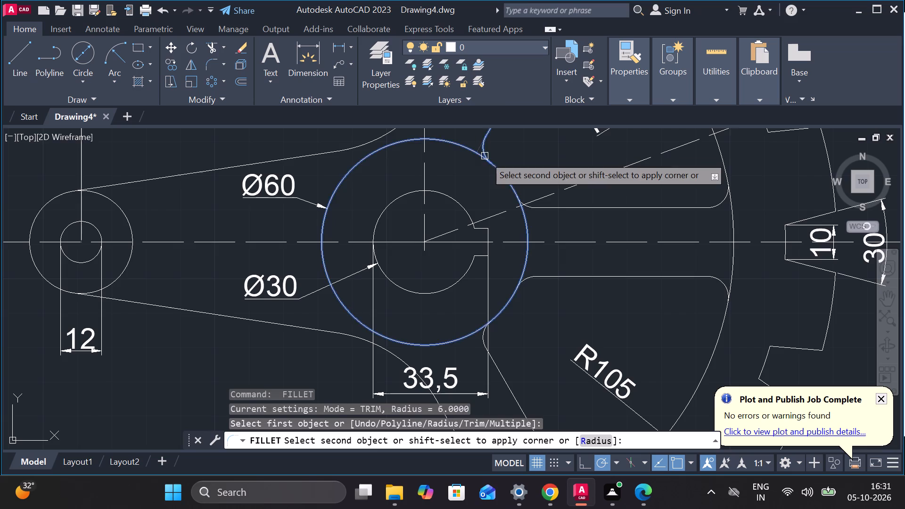
pyautogui.click(485, 156)
# Add a radius dimension to the upper arc blending the lever arm into the diagonal spoke, placed above the arc.
pyautogui.scroll(-3, 486, 161)
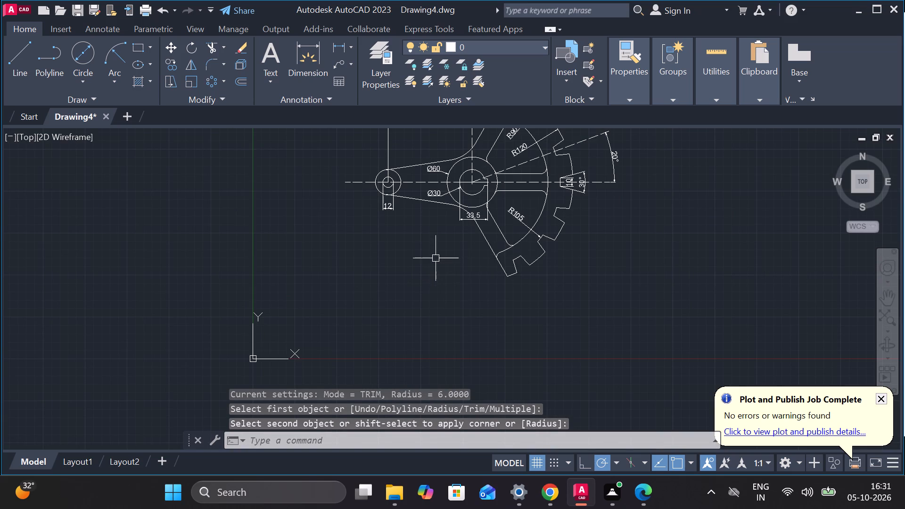
pyautogui.scroll(2, 436, 256)
pyautogui.moveTo(436, 256); pyautogui.dragTo(423, 352, button='middle')
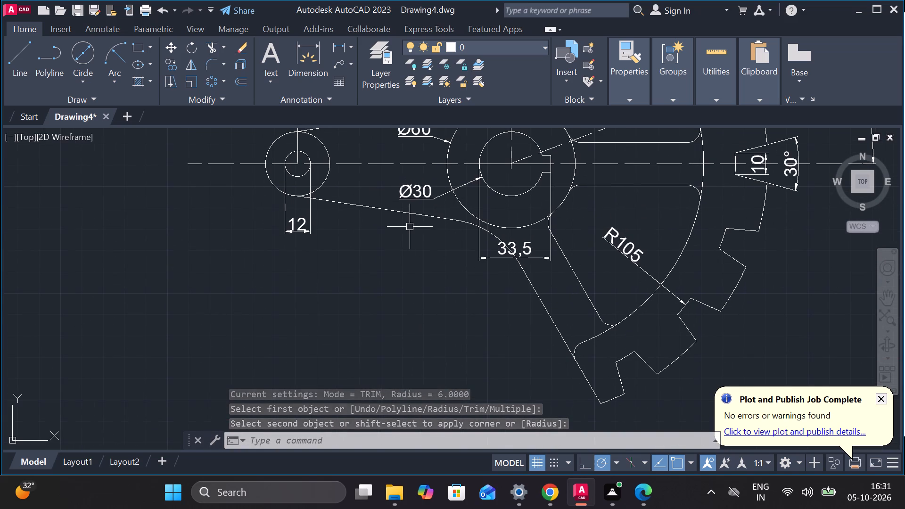
pyautogui.click(350, 47)
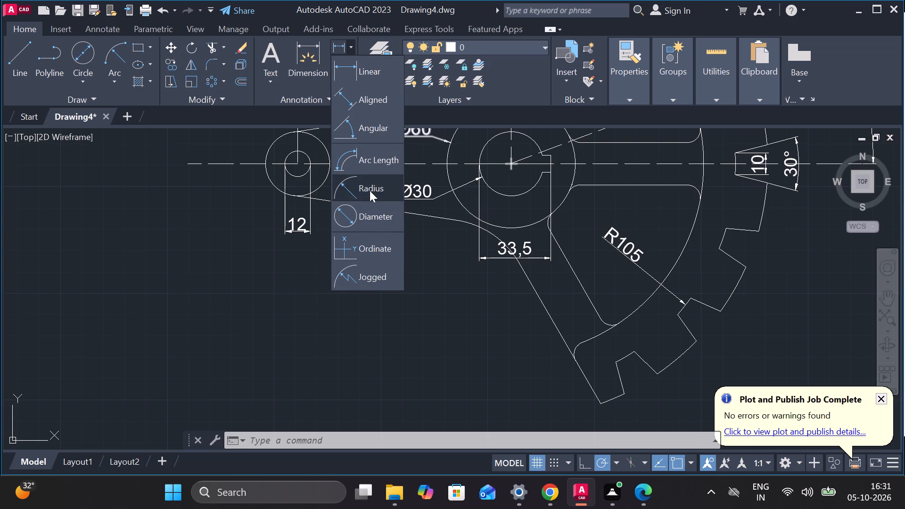
pyautogui.click(370, 190)
pyautogui.moveTo(417, 237); pyautogui.dragTo(390, 417, button='middle')
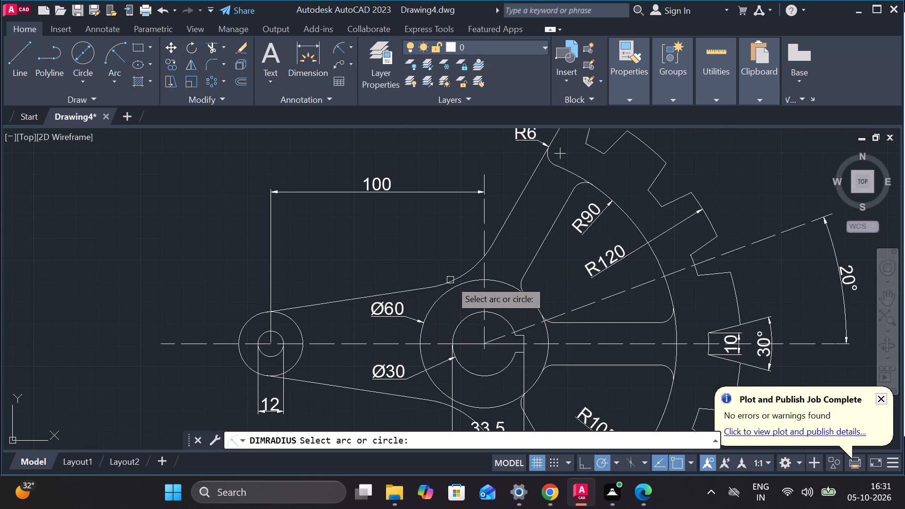
pyautogui.click(450, 277)
pyautogui.click(455, 275)
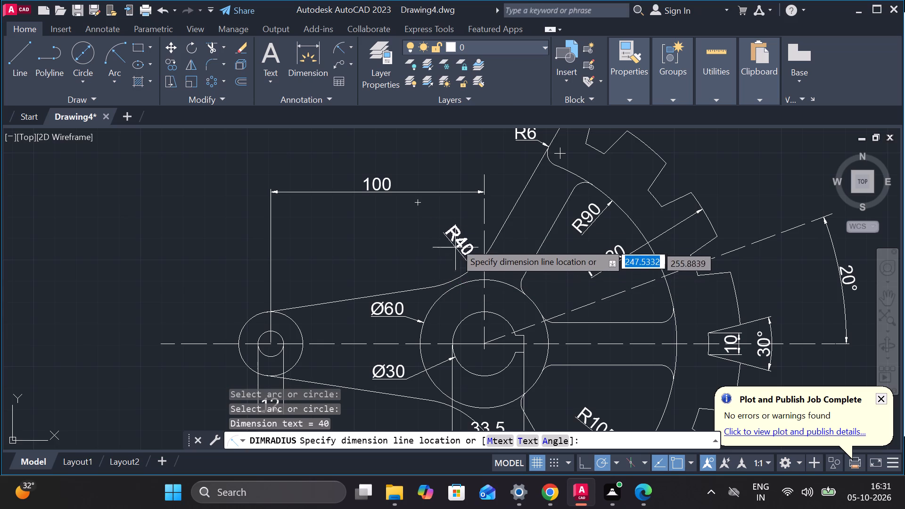
pyautogui.click(455, 249)
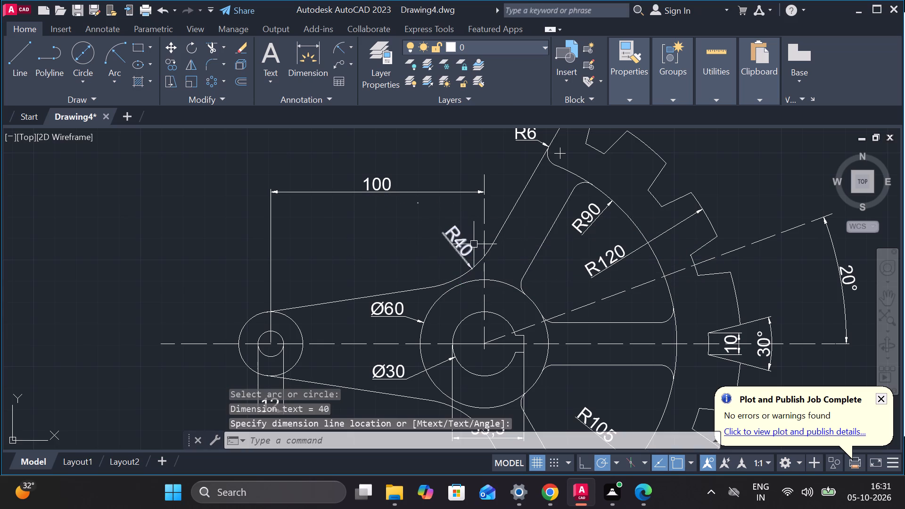
# Add a radius dimension to the outer circle at the lever arm's small end, placed above and outside it.
pyautogui.scroll(-1, 474, 244)
pyautogui.scroll(1, 429, 268)
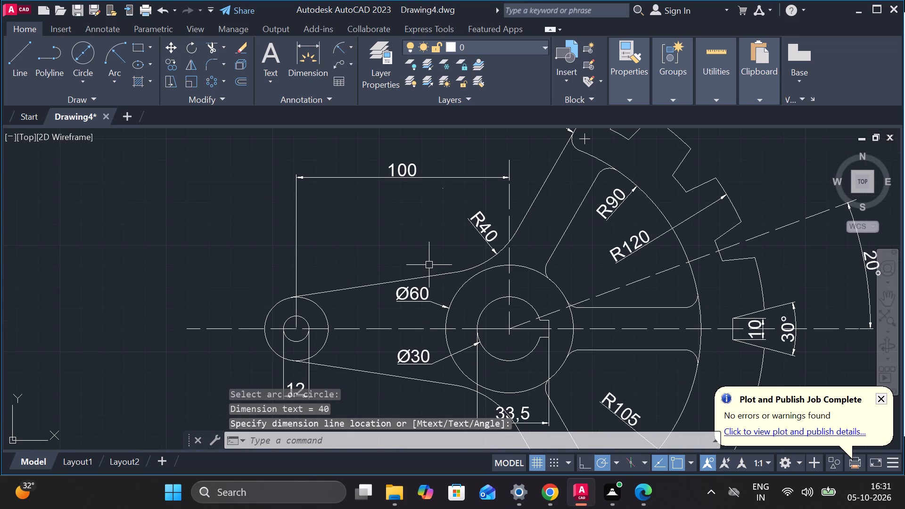
pyautogui.moveTo(435, 235); pyautogui.dragTo(360, 165, button='middle')
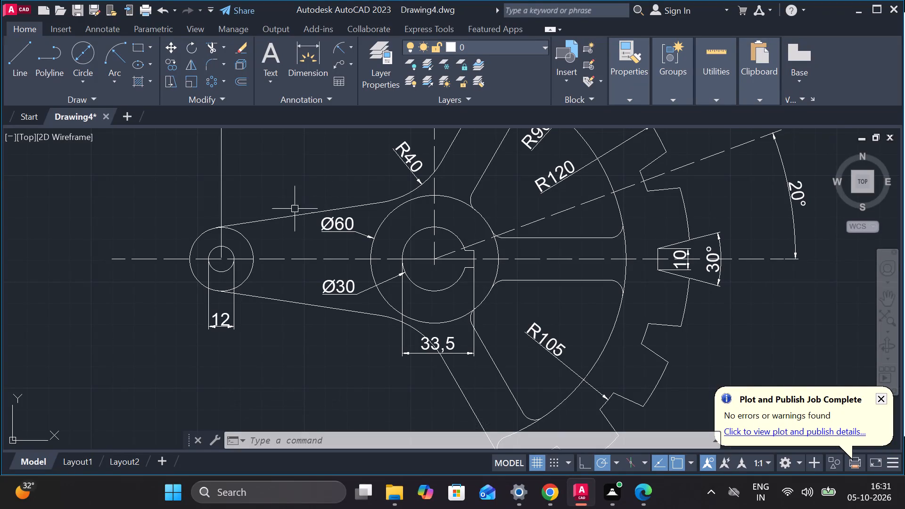
pyautogui.press('space')
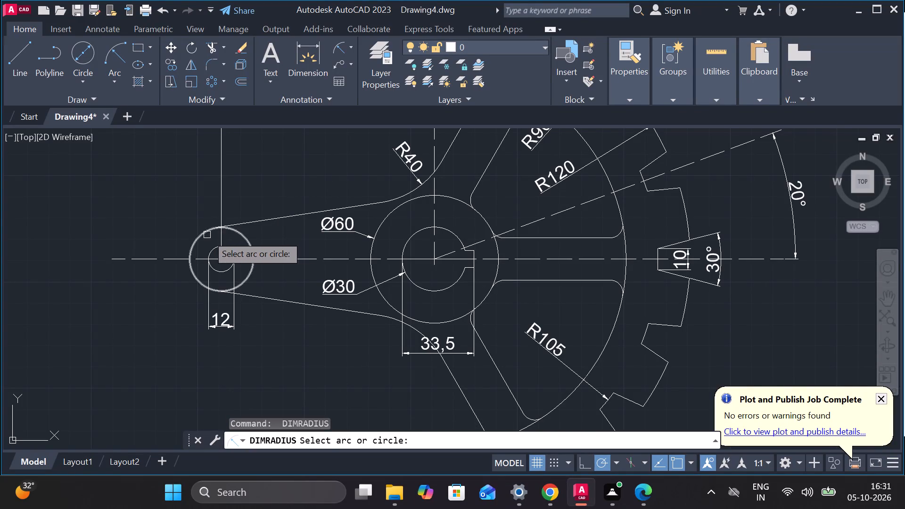
pyautogui.click(207, 235)
pyautogui.click(194, 214)
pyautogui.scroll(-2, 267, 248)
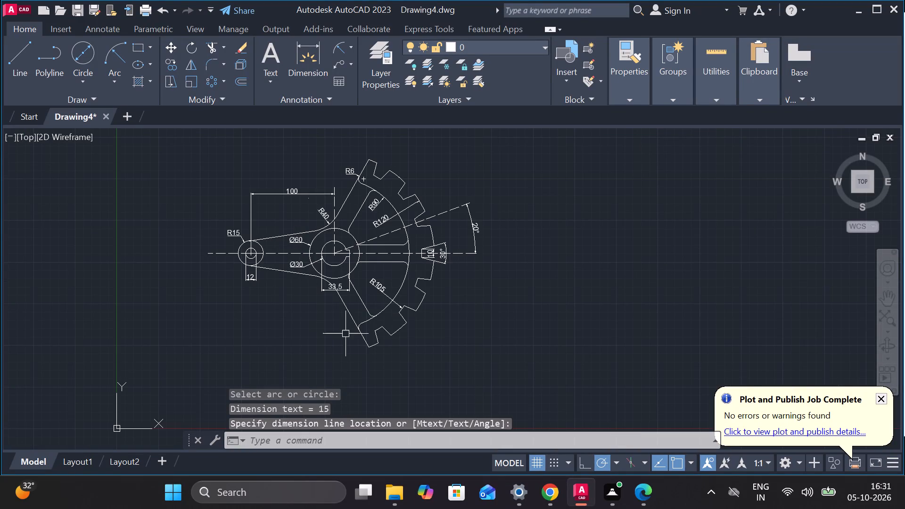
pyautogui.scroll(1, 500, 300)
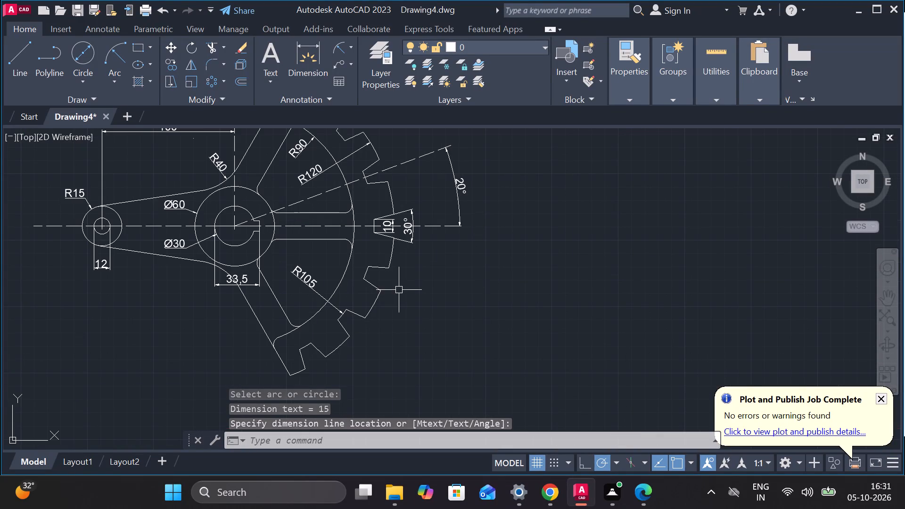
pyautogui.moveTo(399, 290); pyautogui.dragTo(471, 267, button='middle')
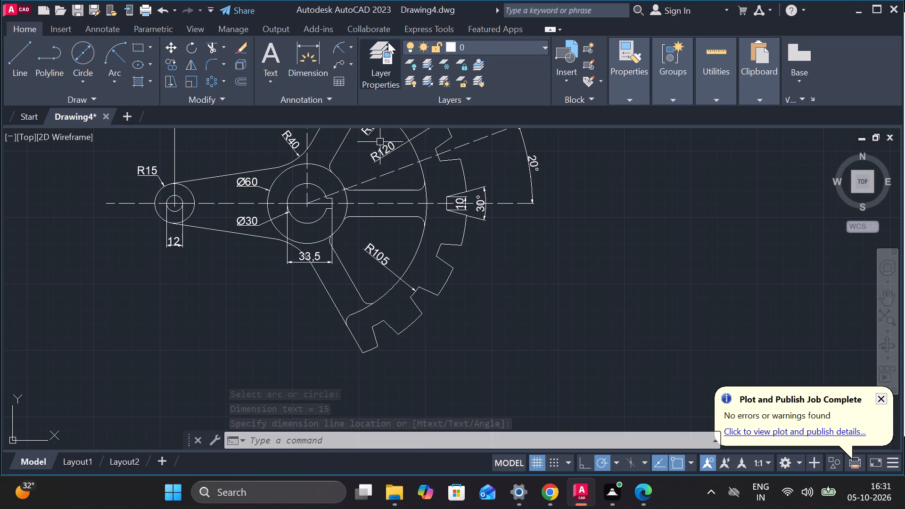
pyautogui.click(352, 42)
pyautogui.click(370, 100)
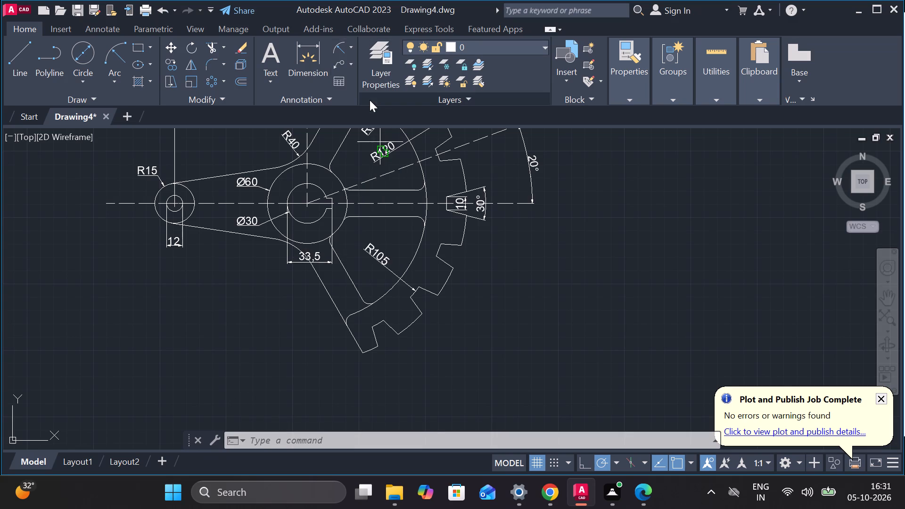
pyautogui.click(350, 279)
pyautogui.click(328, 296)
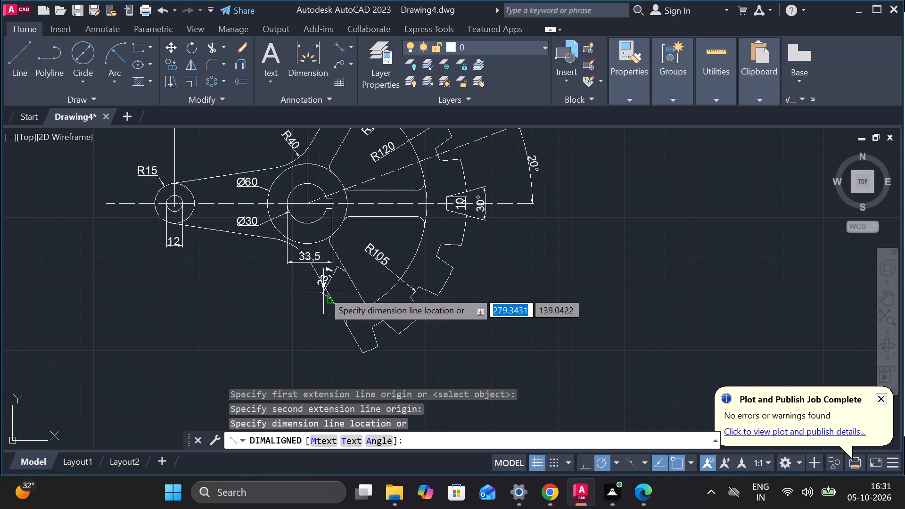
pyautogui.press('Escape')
# Add an aligned dimension across the lower diagonal spoke's width, perpendicular from its outer edge to its inner edge.
pyautogui.scroll(2, 334, 299)
pyautogui.press('space')
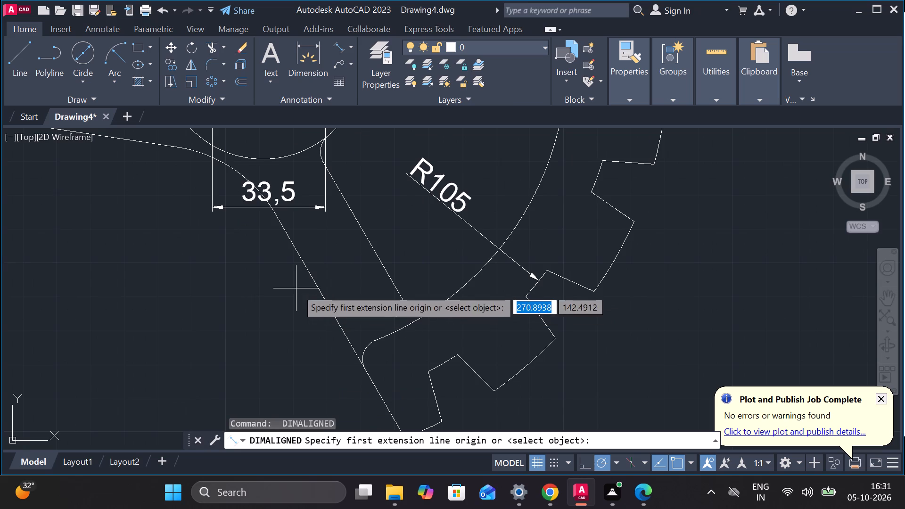
pyautogui.click(316, 284)
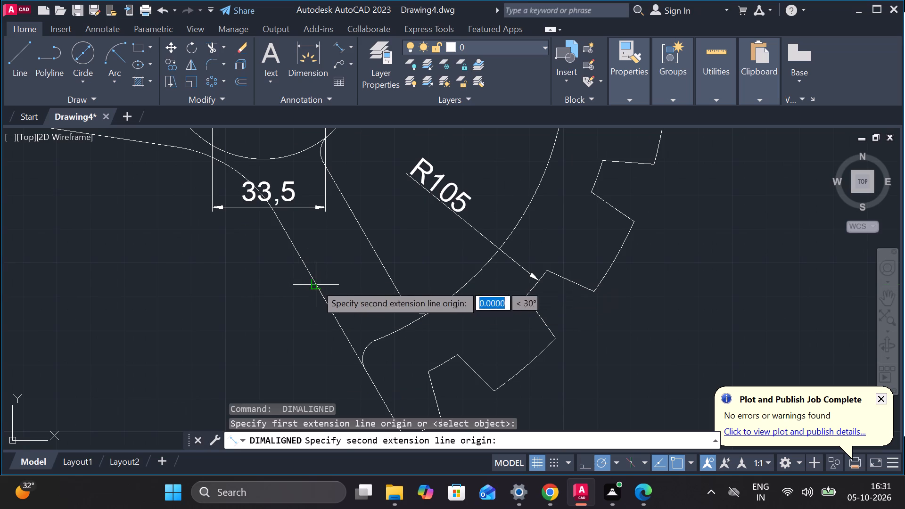
pyautogui.click(375, 250)
pyautogui.click(375, 250)
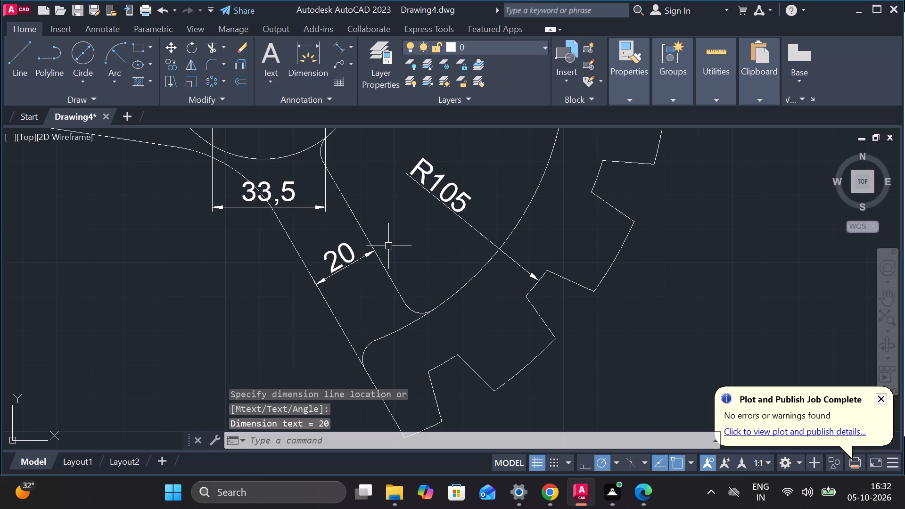
# Add an angular dimension between the lower diagonal spoke's inner edge and the horizontal spoke's lower edge, placed near the hub.
pyautogui.click(353, 49)
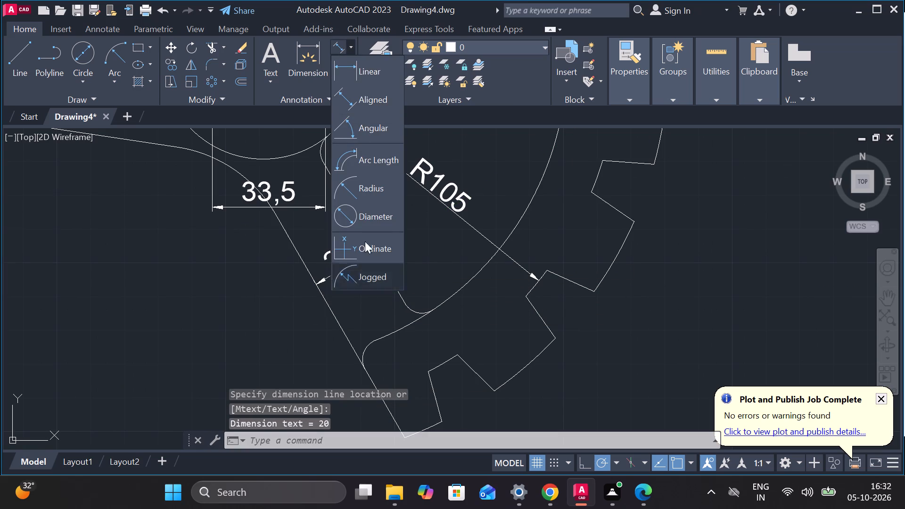
pyautogui.click(361, 122)
pyautogui.scroll(-2, 458, 175)
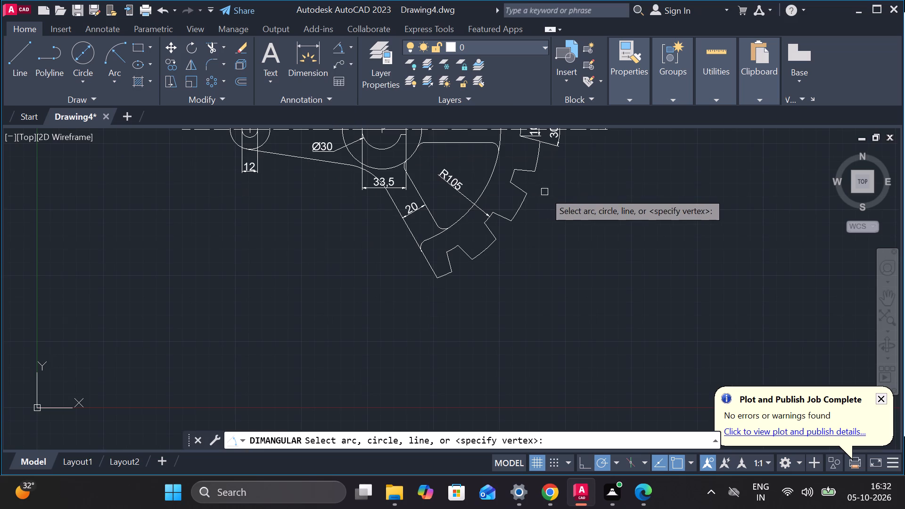
pyautogui.moveTo(544, 196); pyautogui.dragTo(588, 338, button='middle')
pyautogui.scroll(1, 469, 282)
pyautogui.moveTo(485, 301); pyautogui.dragTo(433, 203, button='middle')
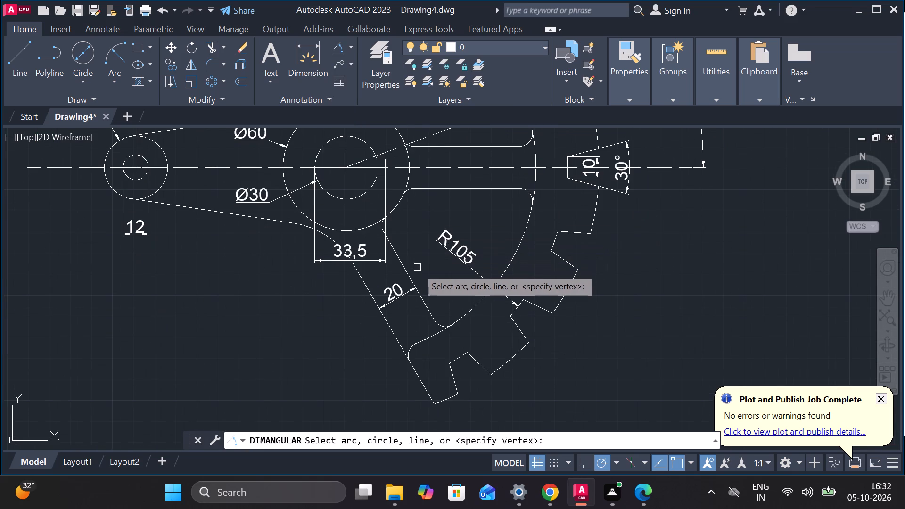
pyautogui.click(411, 272)
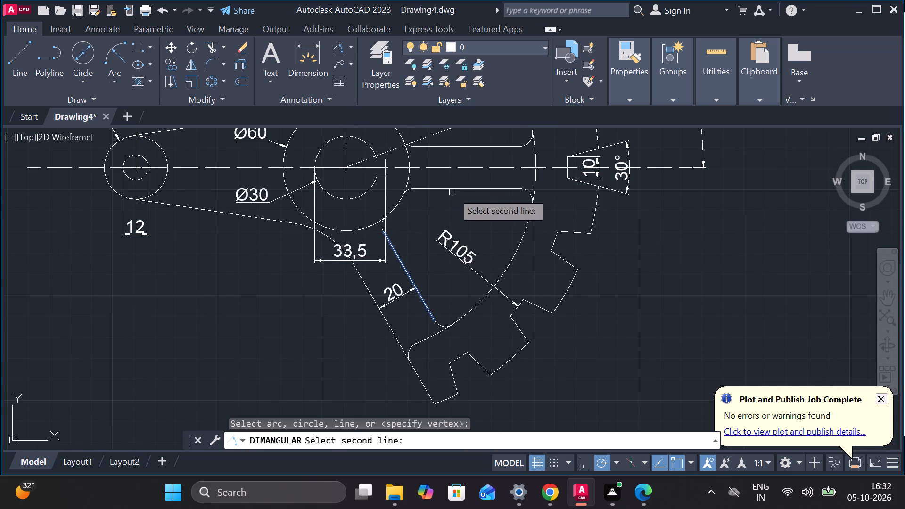
pyautogui.click(452, 192)
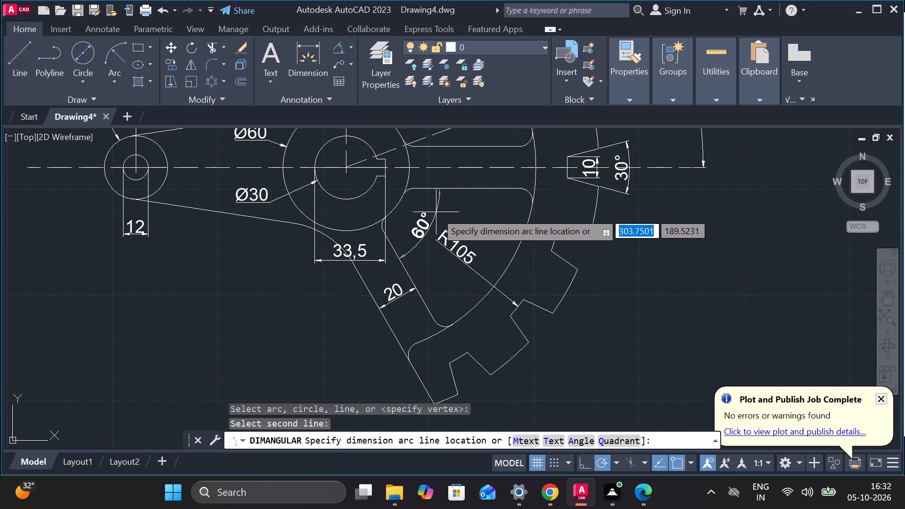
pyautogui.click(436, 212)
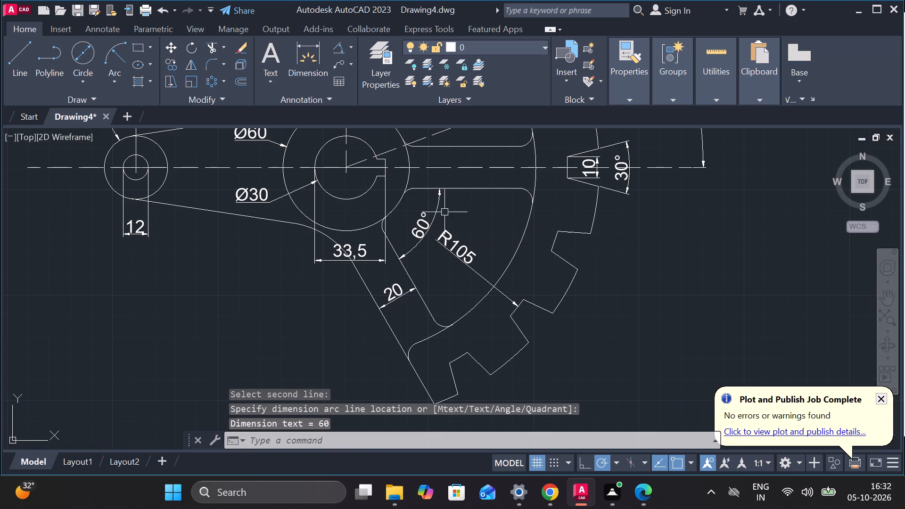
# Examine the whole toothed sector drawing and its dimensions for completeness.
pyautogui.scroll(-1, 697, 260)
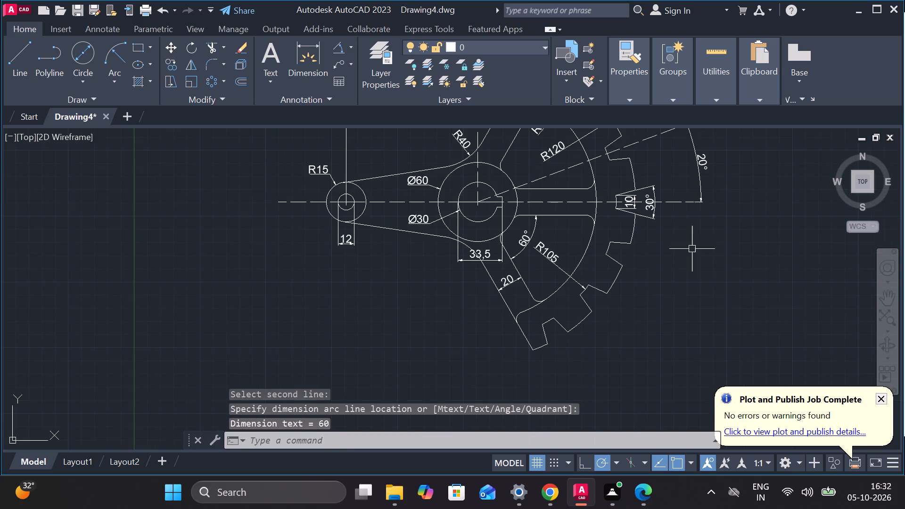
pyautogui.moveTo(692, 249); pyautogui.dragTo(670, 285, button='middle')
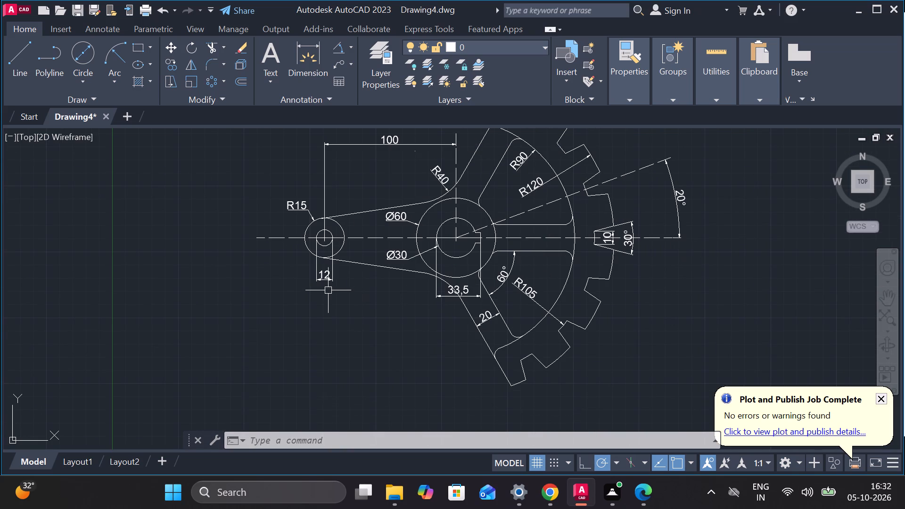
pyautogui.moveTo(335, 294); pyautogui.dragTo(411, 272, button='middle')
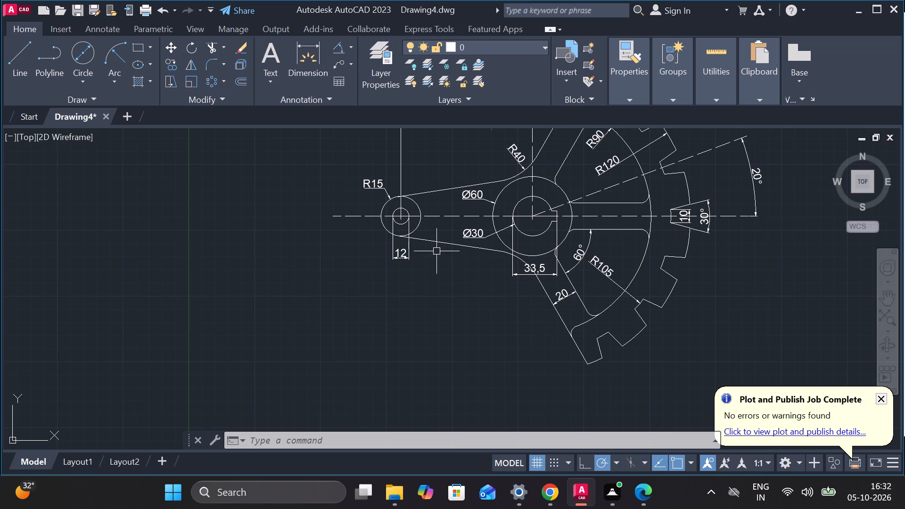
pyautogui.moveTo(735, 285); pyautogui.dragTo(589, 241, button='middle')
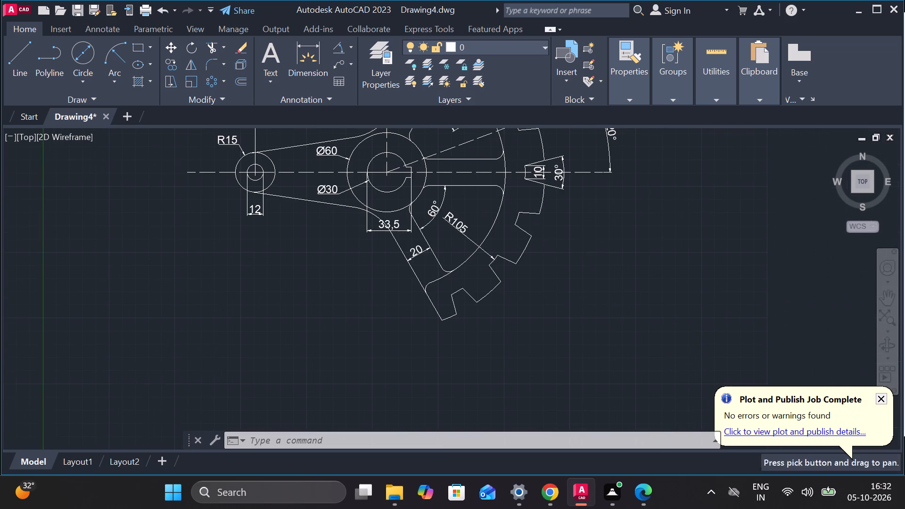
pyautogui.scroll(-2, 660, 226)
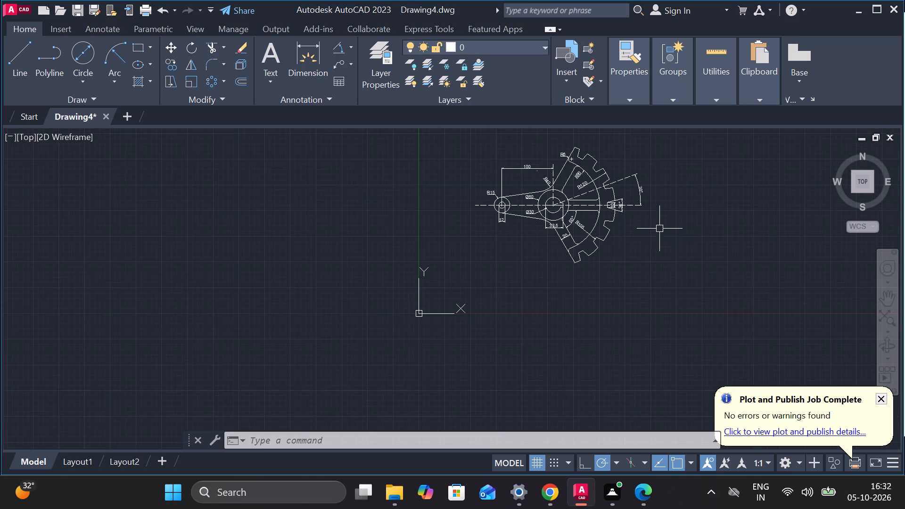
pyautogui.moveTo(670, 252); pyautogui.dragTo(599, 250, button='middle')
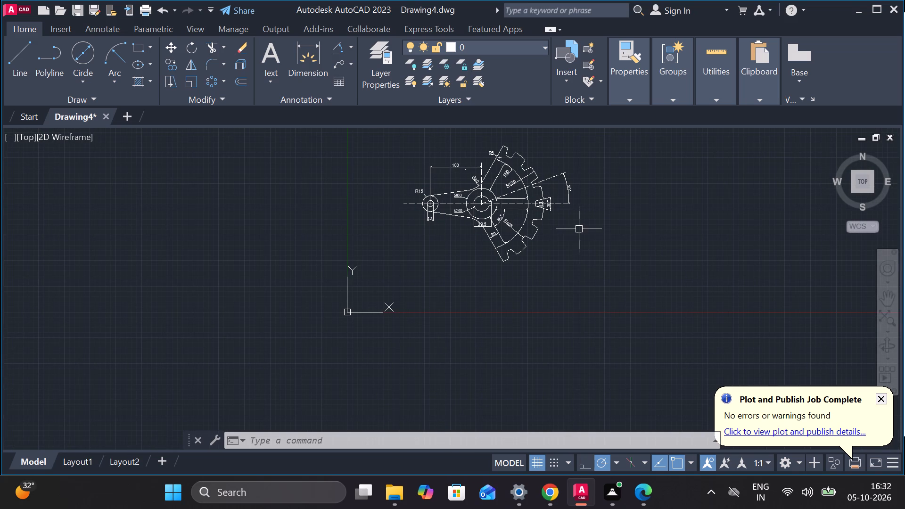
pyautogui.scroll(1, 588, 219)
pyautogui.moveTo(588, 216); pyautogui.dragTo(603, 293, button='middle')
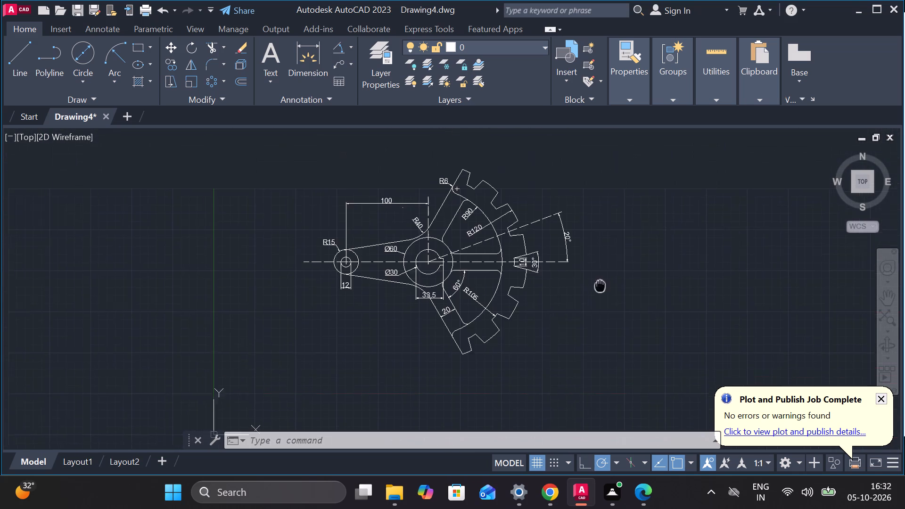
pyautogui.moveTo(603, 293); pyautogui.dragTo(603, 297, button='middle')
pyautogui.scroll(1, 594, 272)
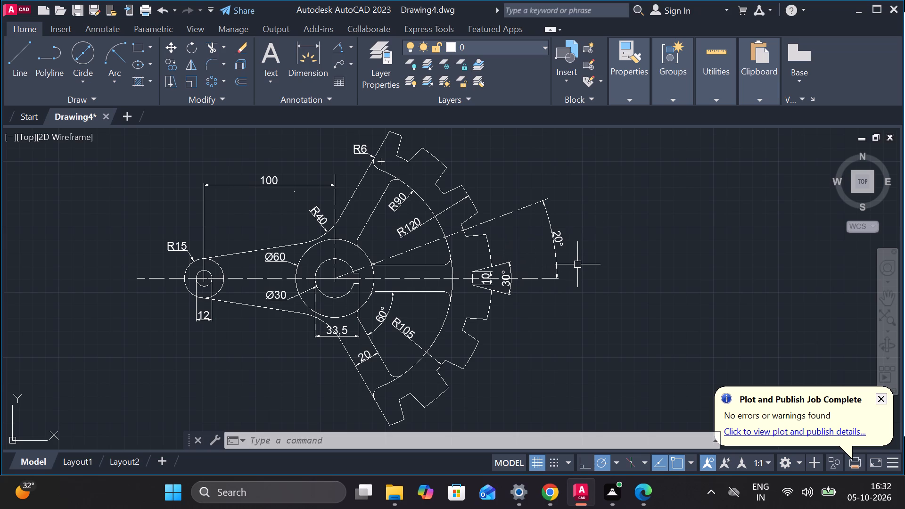
pyautogui.moveTo(577, 264); pyautogui.dragTo(647, 191, button='middle')
pyautogui.scroll(-1, 638, 212)
pyautogui.moveTo(654, 224); pyautogui.dragTo(466, 198, button='middle')
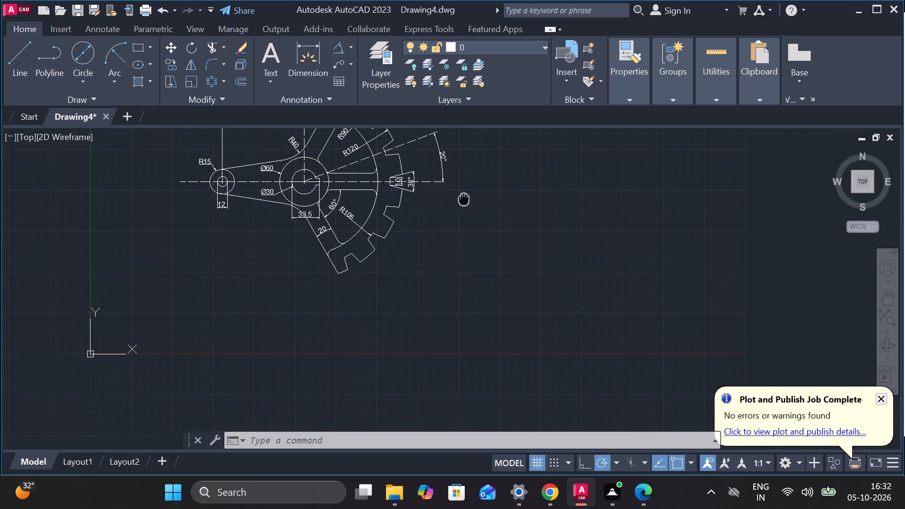
# Draw a 190 by 65 rectangle in the empty area below and to the right of the toothed sector.
pyautogui.click(140, 48)
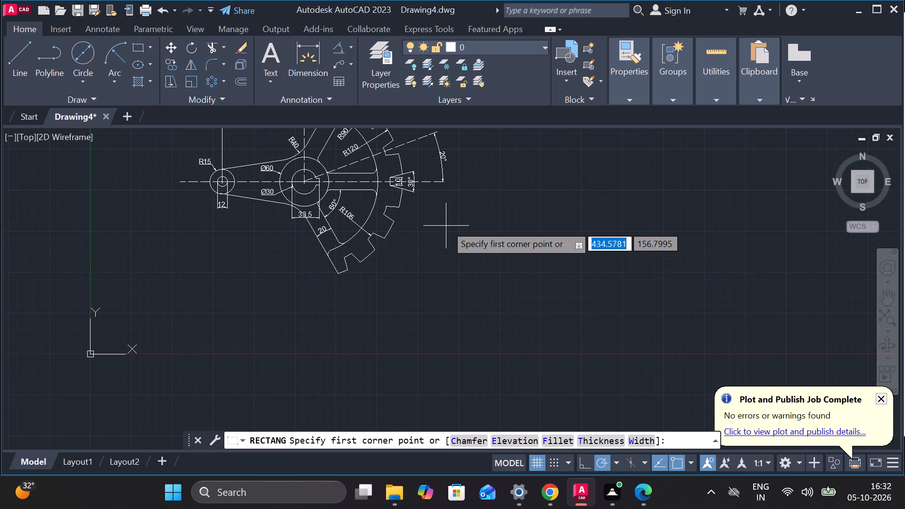
pyautogui.click(452, 233)
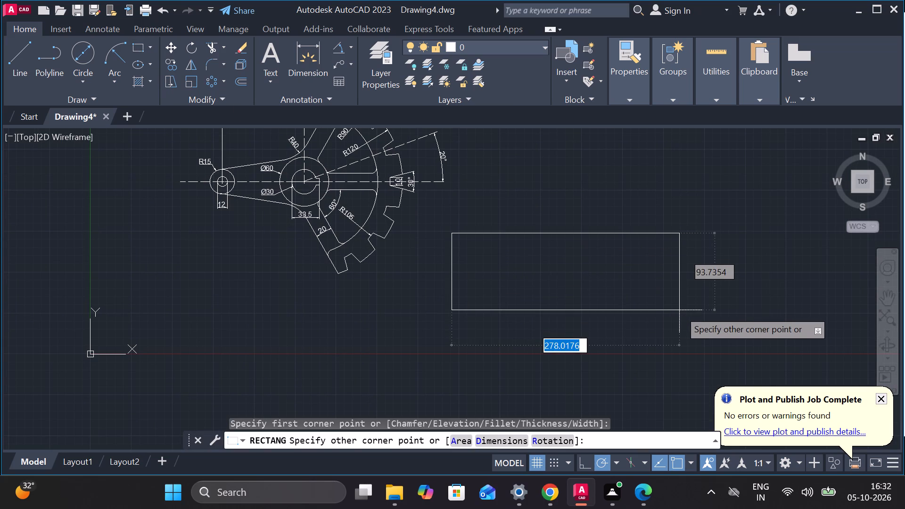
pyautogui.write('19')
pyautogui.press('0')
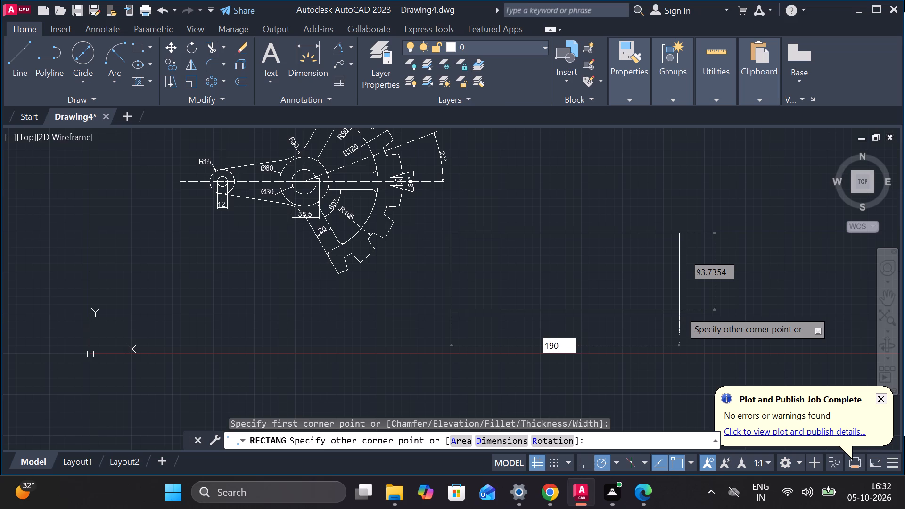
pyautogui.press('Tab')
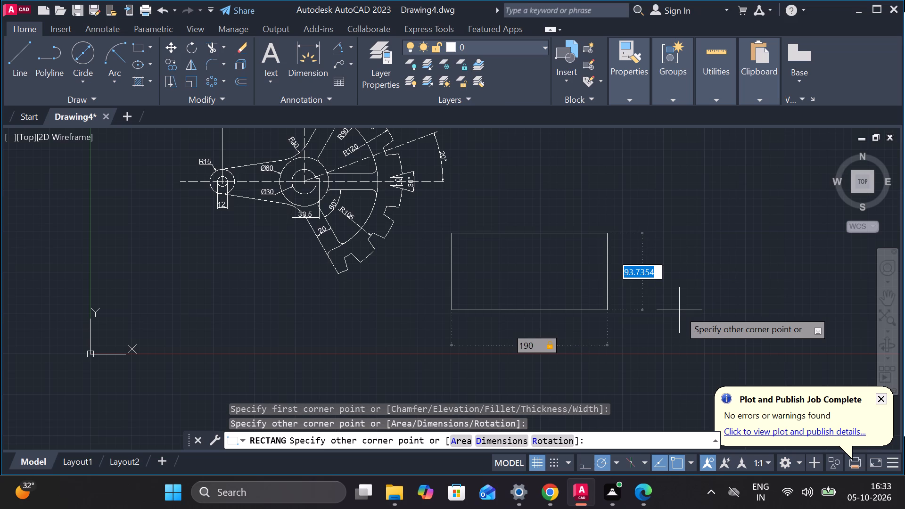
pyautogui.write('65')
pyautogui.press('Return')
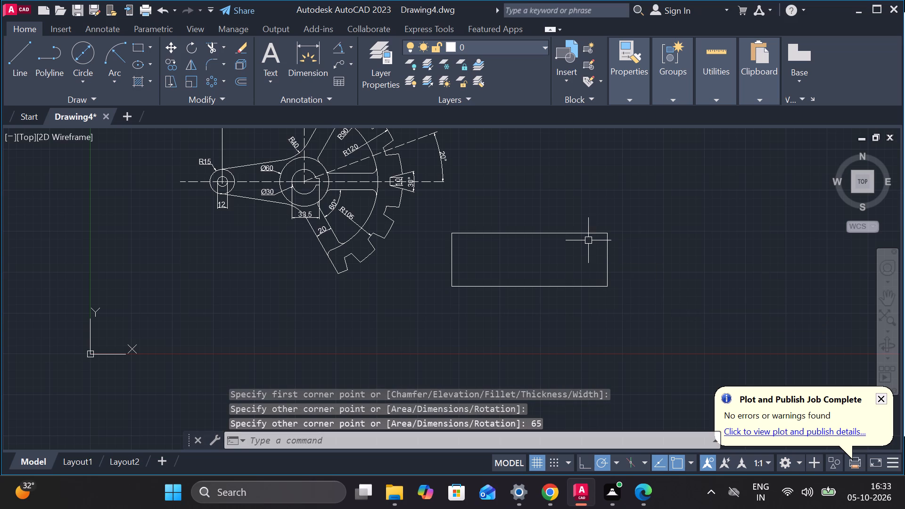
# Explode the 190 by 65 rectangle into separate lines.
pyautogui.scroll(2, 588, 240)
pyautogui.press('Escape')
pyautogui.scroll(-2, 442, 226)
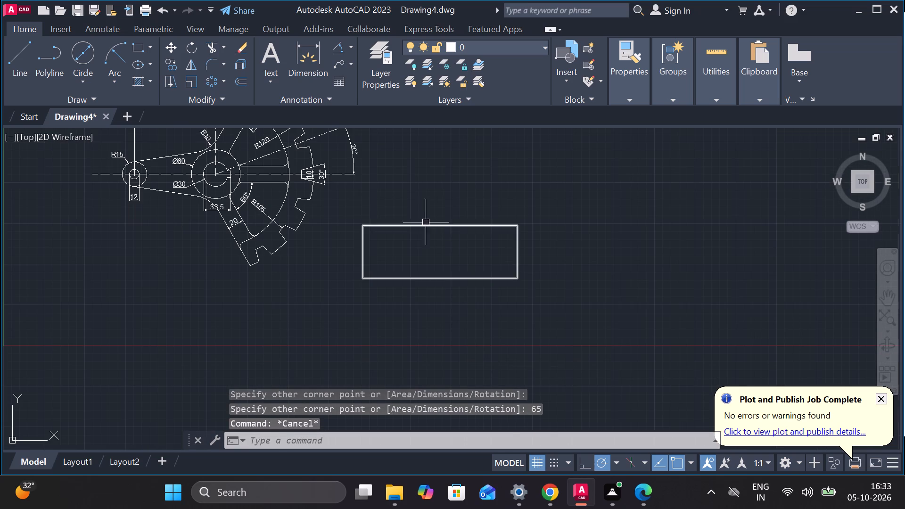
pyautogui.click(349, 205)
pyautogui.click(568, 301)
pyautogui.write('EX')
pyautogui.click(666, 359)
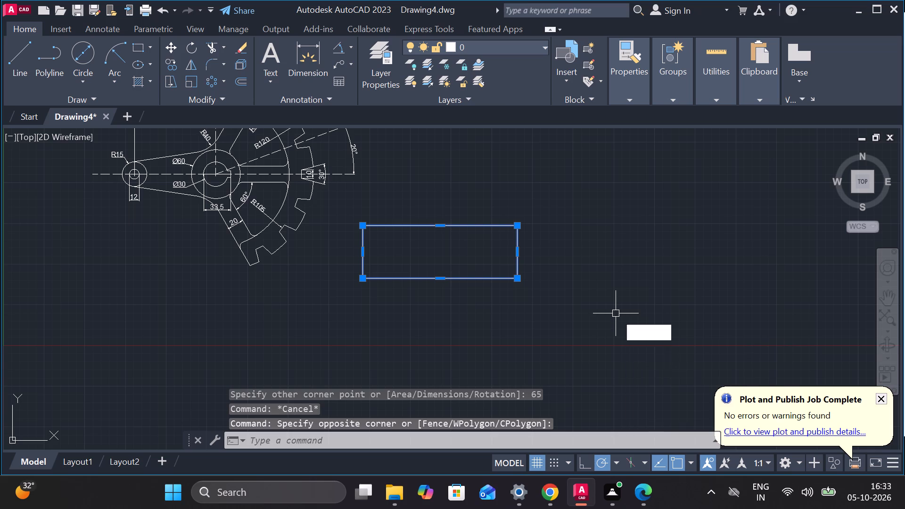
pyautogui.press('Escape')
# Offset the rectangle's right edge inward three times in succession, 25 apart, to form three columns.
pyautogui.scroll(1, 545, 246)
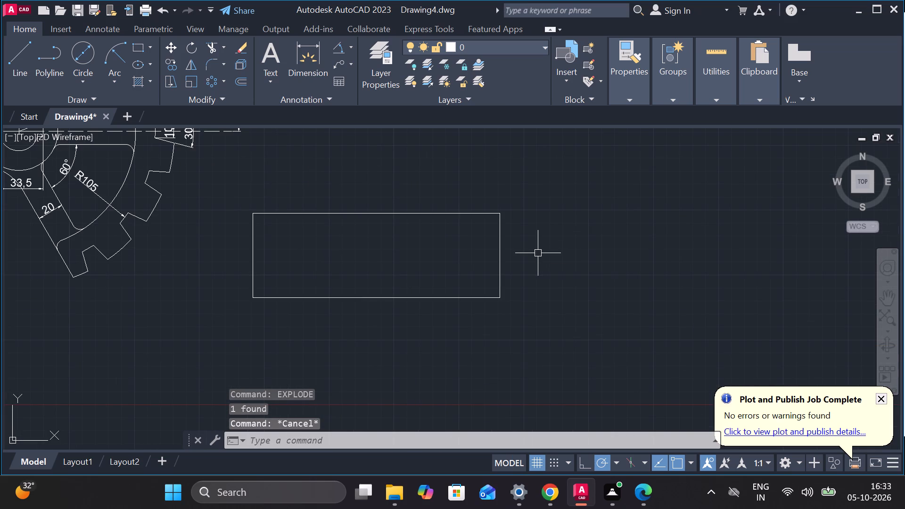
pyautogui.press('o')
pyautogui.press('Return')
pyautogui.press('Return')
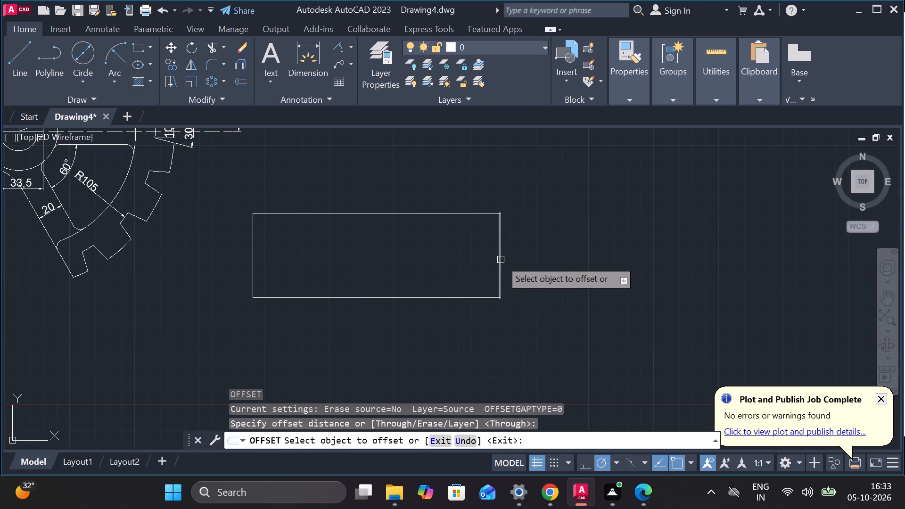
pyautogui.click(501, 260)
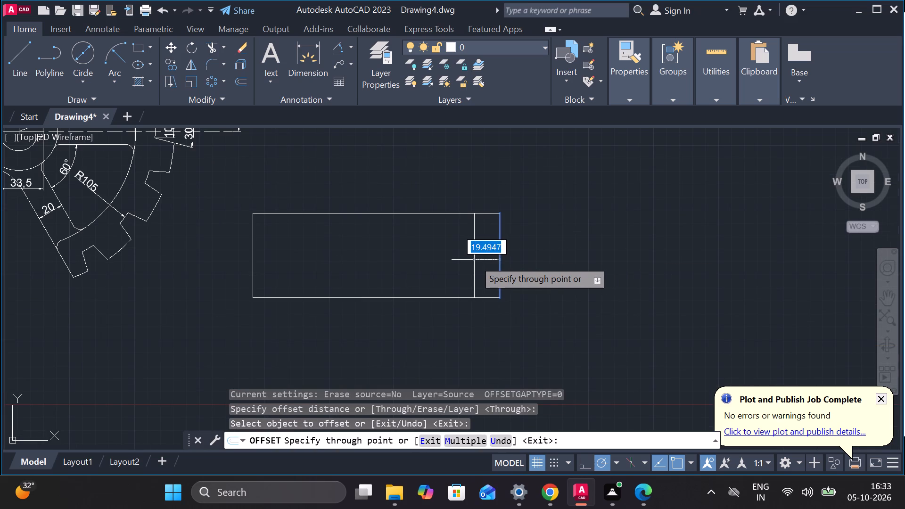
pyautogui.press('2')
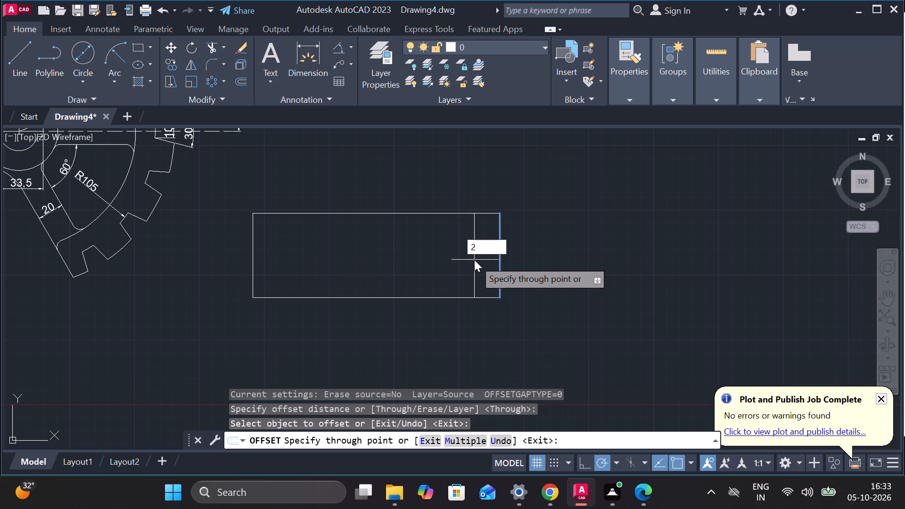
pyautogui.press('5')
pyautogui.press('Return')
pyautogui.click(465, 250)
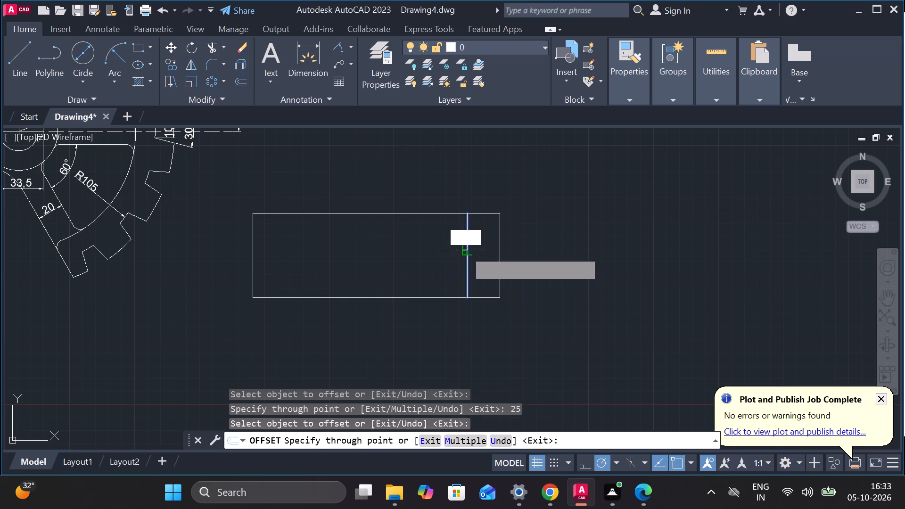
pyautogui.write('25')
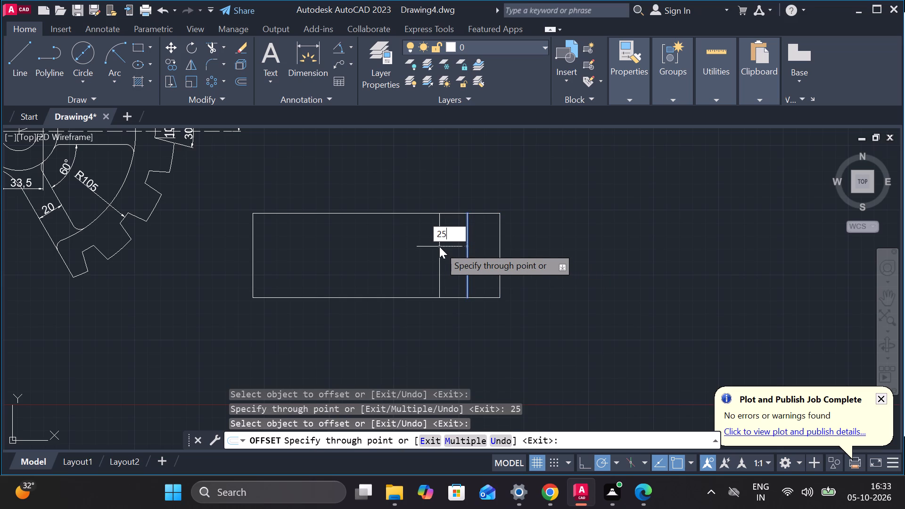
pyautogui.press('Return')
pyautogui.click(437, 262)
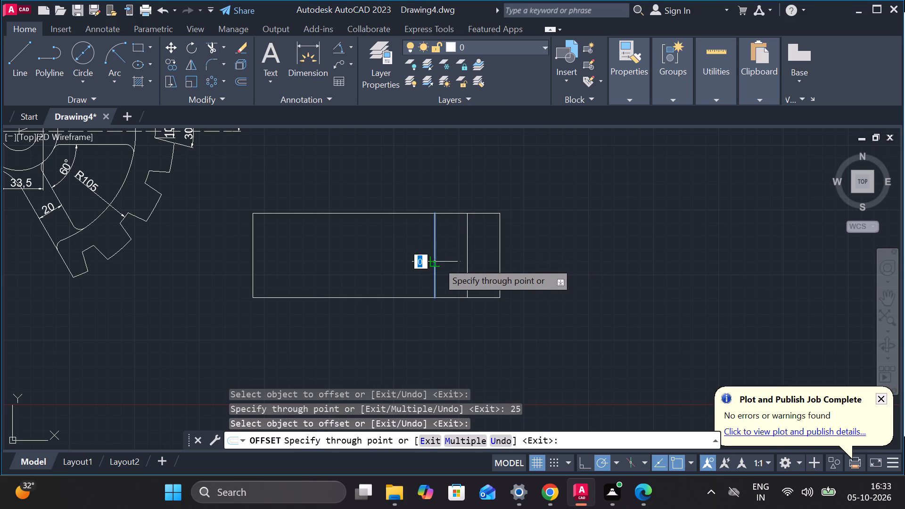
pyautogui.write('25')
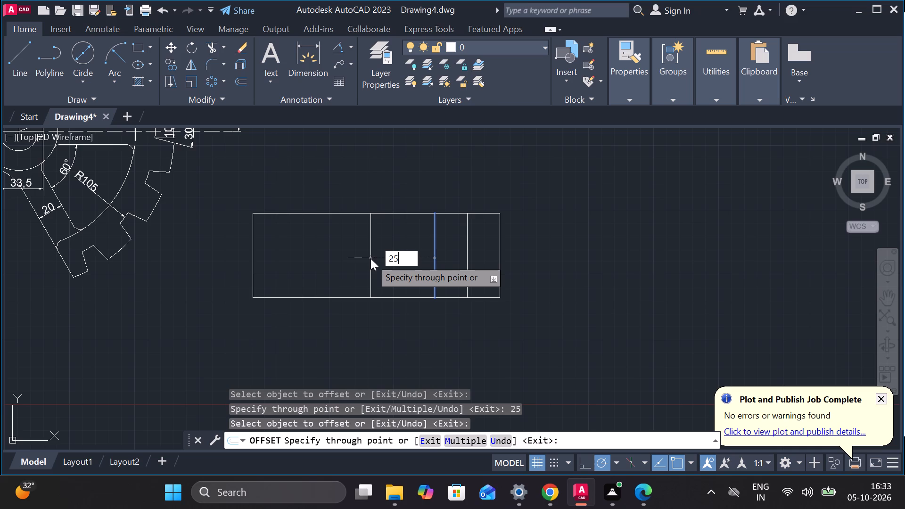
pyautogui.press('Return')
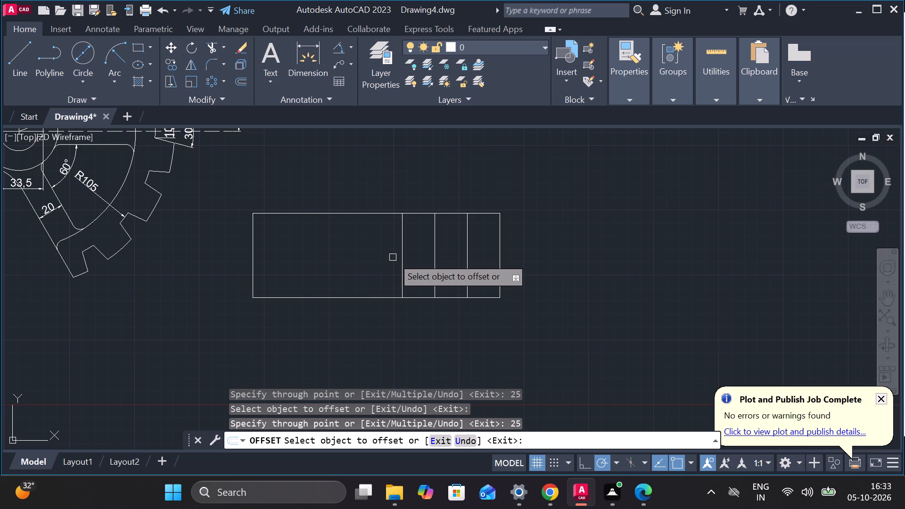
# Offset the rectangle's bottom edge upward by 20 and its left edge inward by 25.
pyautogui.scroll(2, 296, 308)
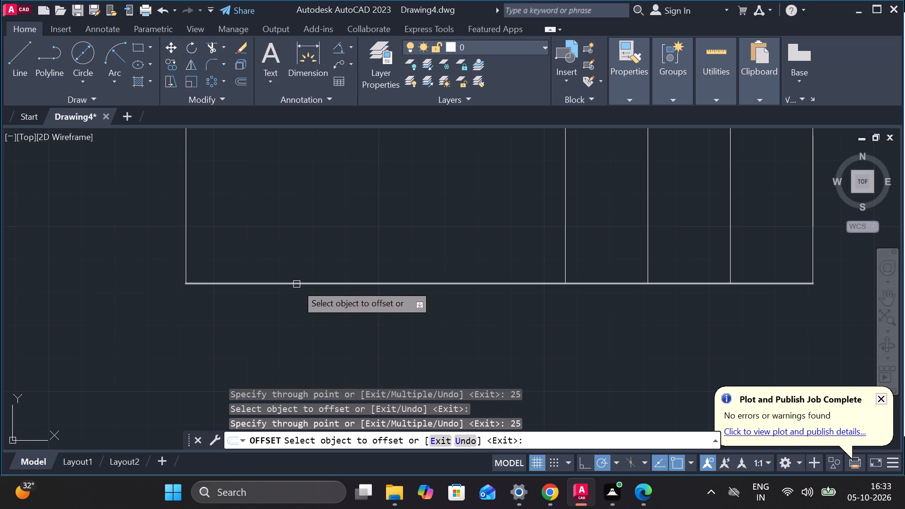
pyautogui.click(296, 284)
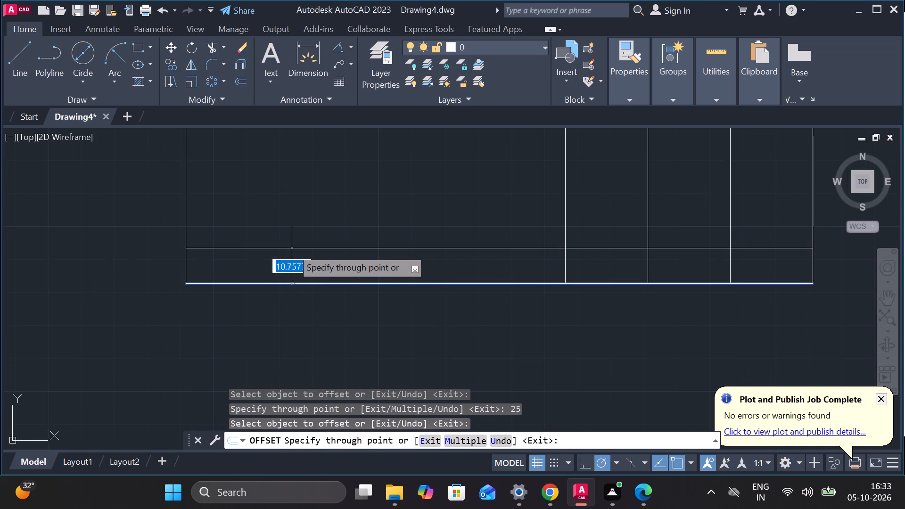
pyautogui.press('2')
pyautogui.press('0')
pyautogui.press('Return')
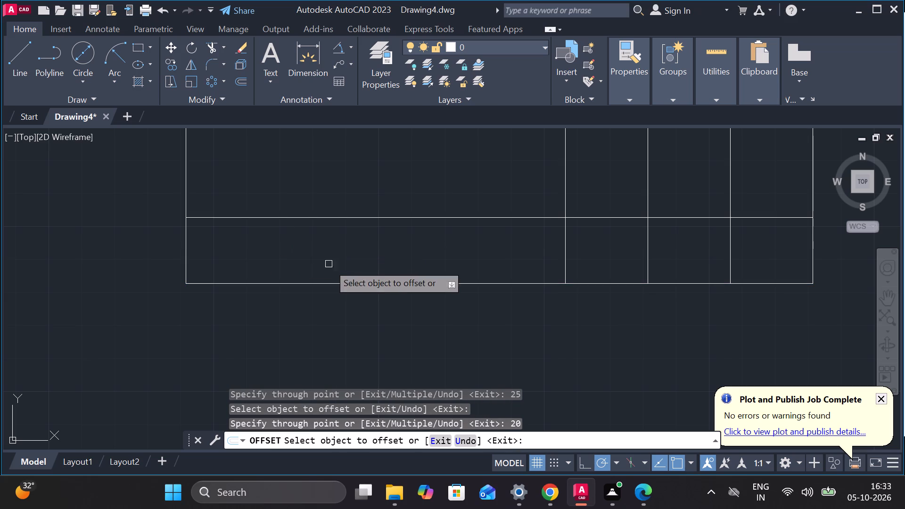
pyautogui.click(189, 249)
pyautogui.write('25')
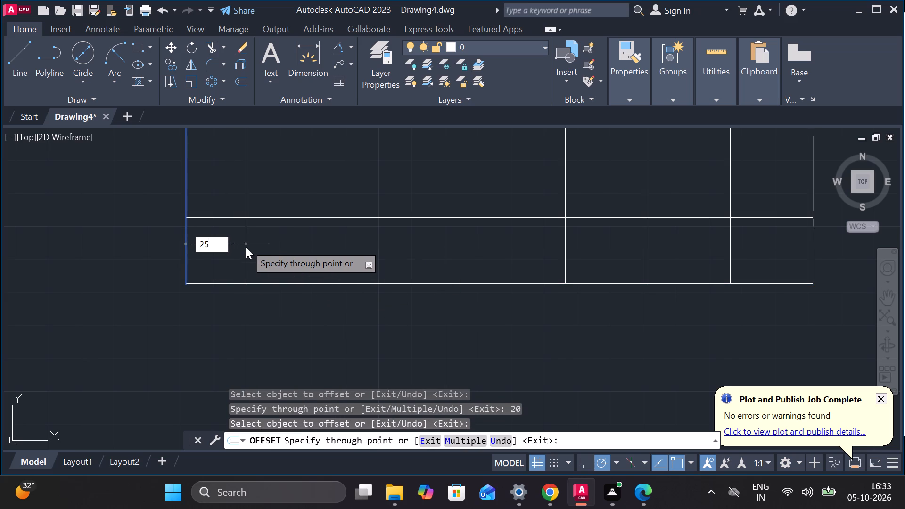
pyautogui.press('Return')
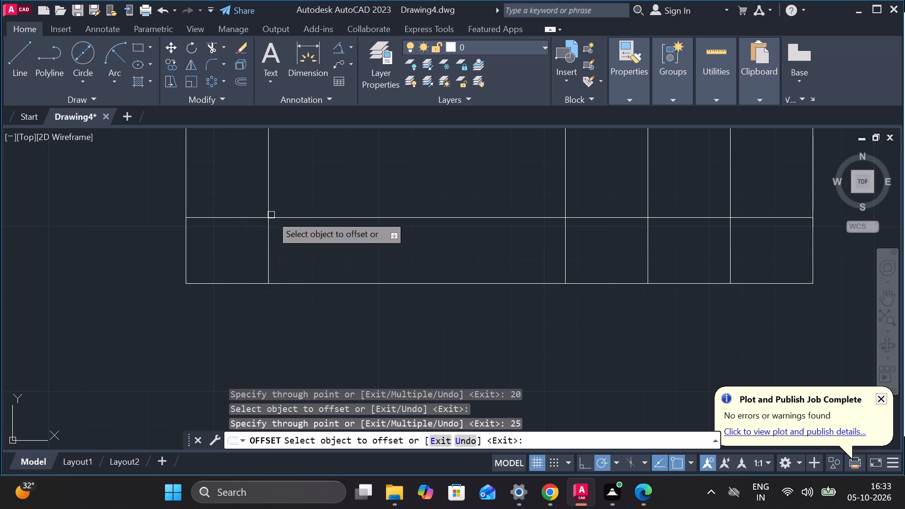
# Trim the left offset line above the horizontal line, and the horizontal line between the lower-left box and the three columns.
pyautogui.moveTo(350, 231); pyautogui.dragTo(398, 337, button='middle')
pyautogui.moveTo(389, 280); pyautogui.dragTo(290, 248, button='middle')
pyautogui.press('Escape')
pyautogui.write('TR')
pyautogui.press('Return')
pyautogui.moveTo(280, 233); pyautogui.dragTo(197, 228)
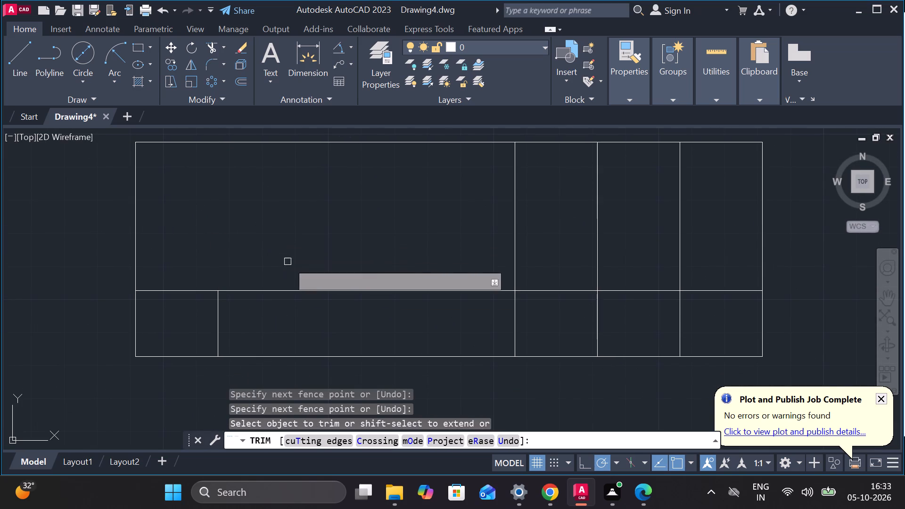
pyautogui.scroll(-1, 320, 246)
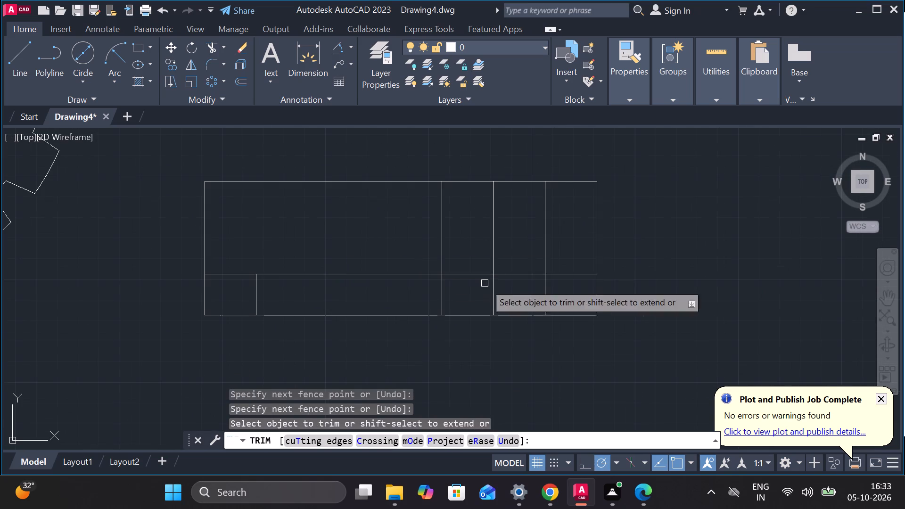
pyautogui.scroll(1, 550, 287)
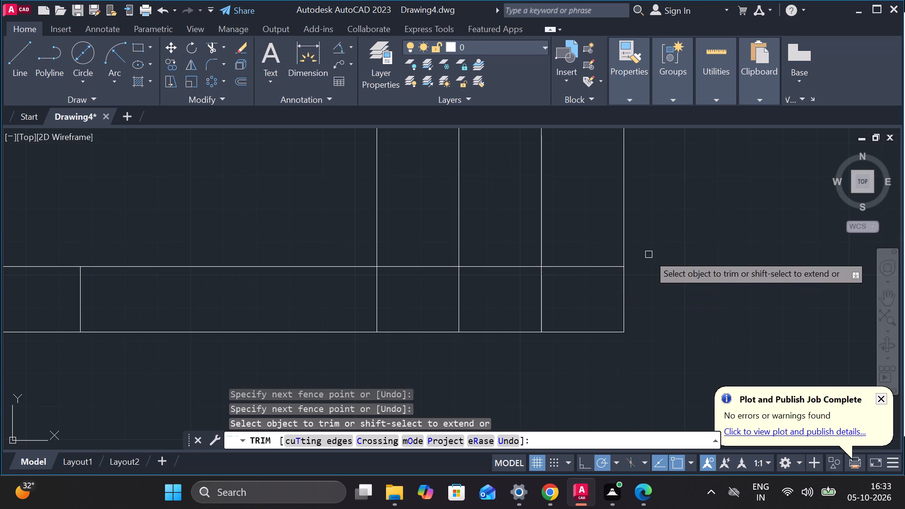
pyautogui.moveTo(650, 241); pyautogui.dragTo(651, 338, button='middle')
pyautogui.press('Escape')
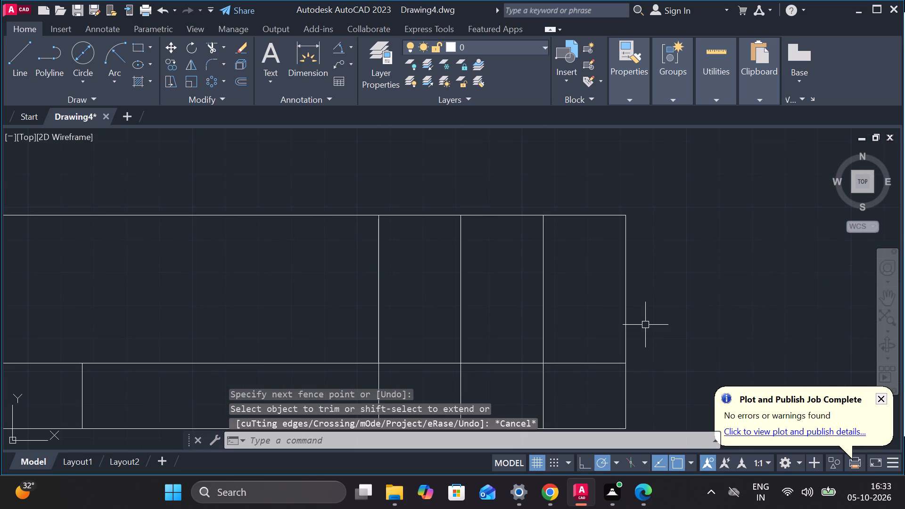
pyautogui.write('TR')
pyautogui.press('Return')
pyautogui.click(322, 363)
pyautogui.press('Escape')
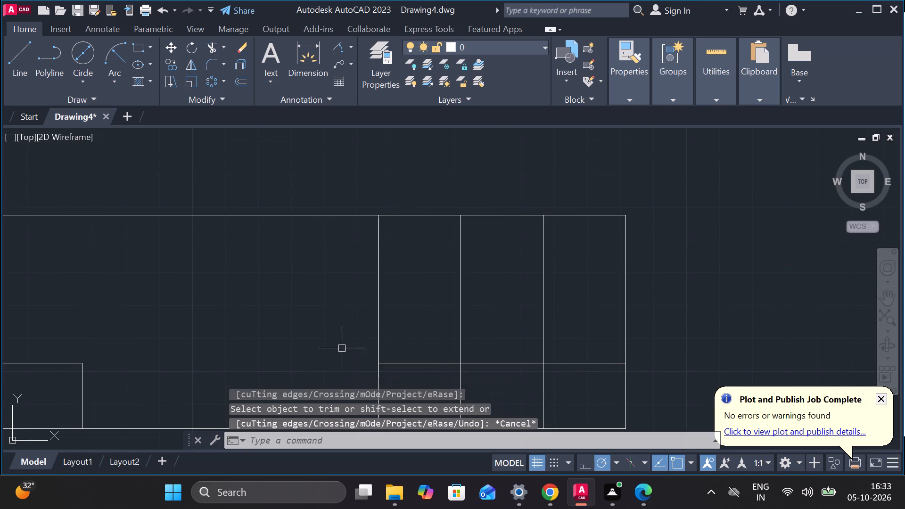
# Copy the horizontal line across the three columns upward at distances of 7, 14, 21, 28 and 35.
pyautogui.click(437, 361)
pyautogui.write('CO')
pyautogui.press('Return')
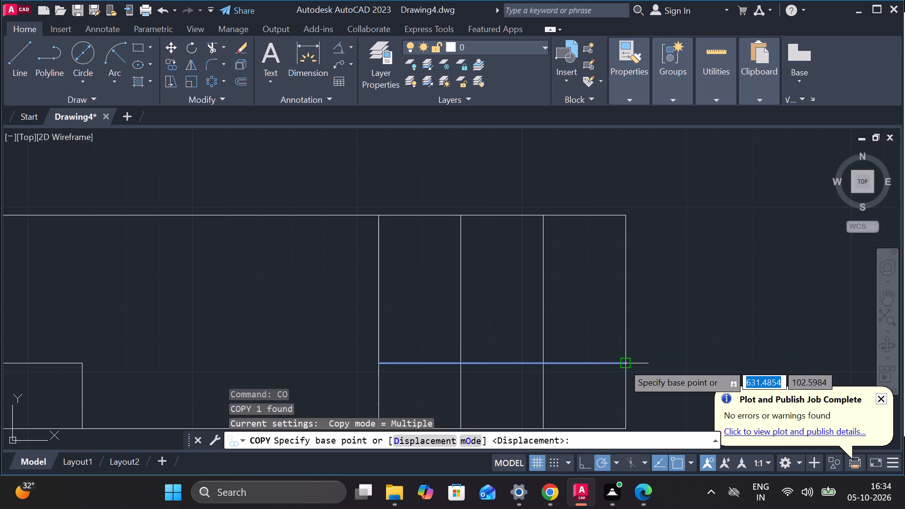
pyautogui.click(623, 363)
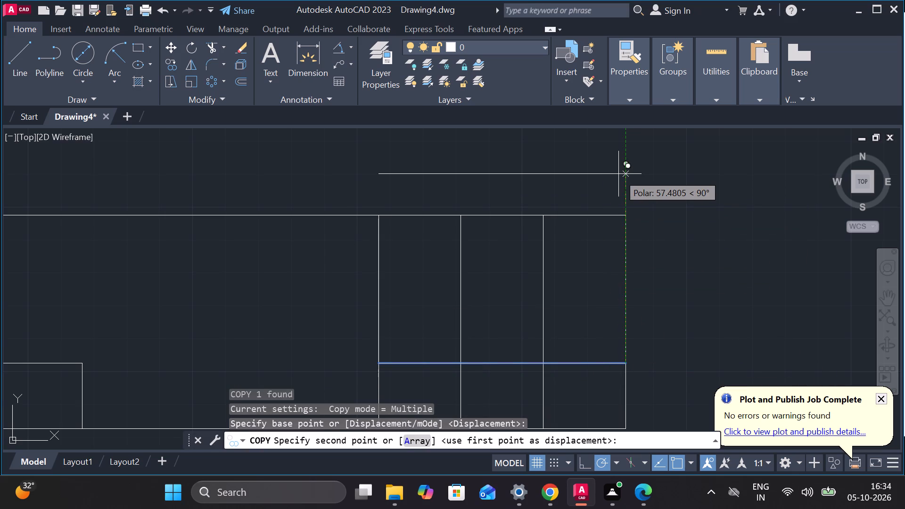
pyautogui.press('7')
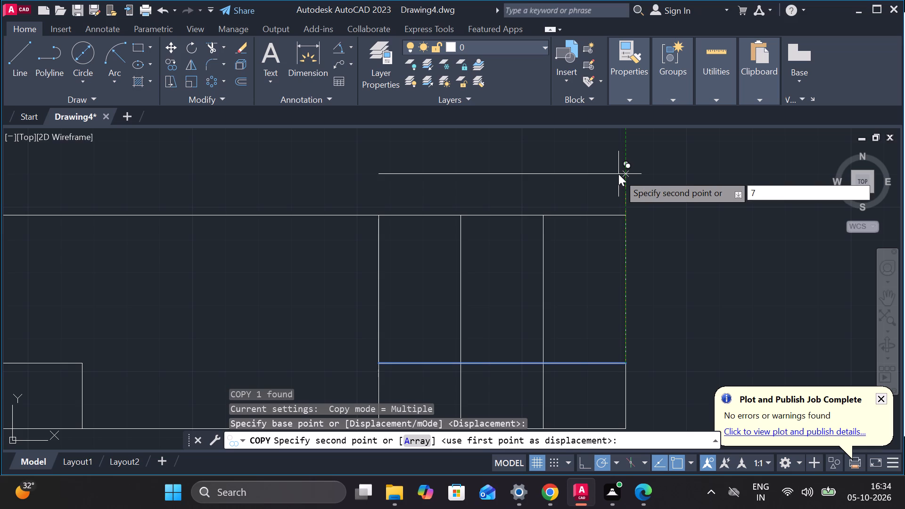
pyautogui.press('Return')
pyautogui.press('1')
pyautogui.press('4')
pyautogui.press('Return')
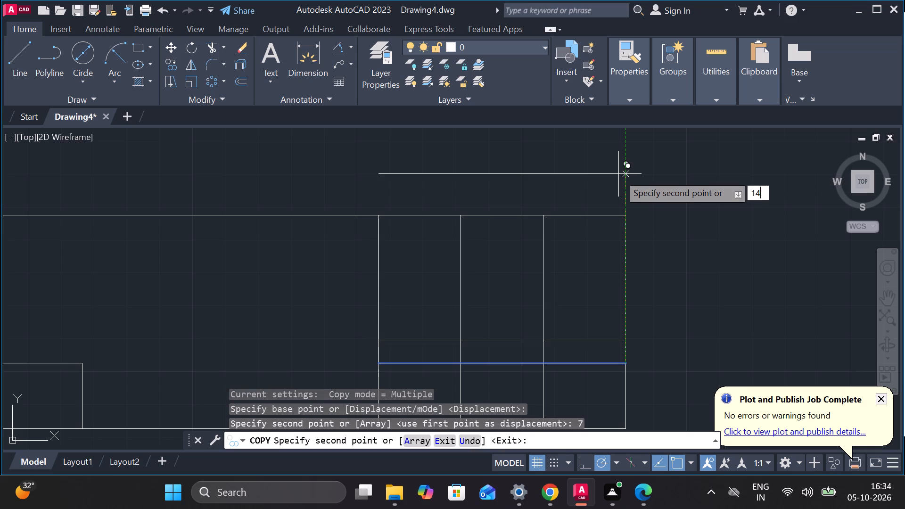
pyautogui.write('21')
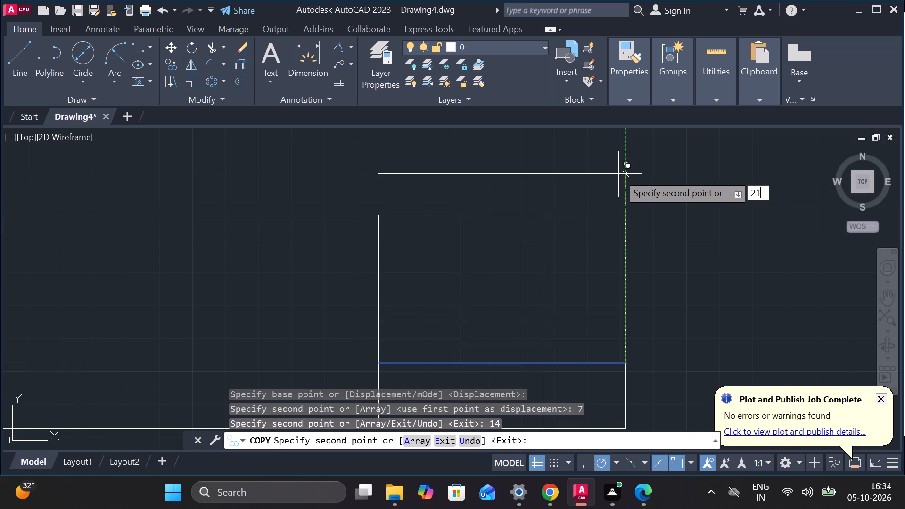
pyautogui.press('Return')
pyautogui.press('2')
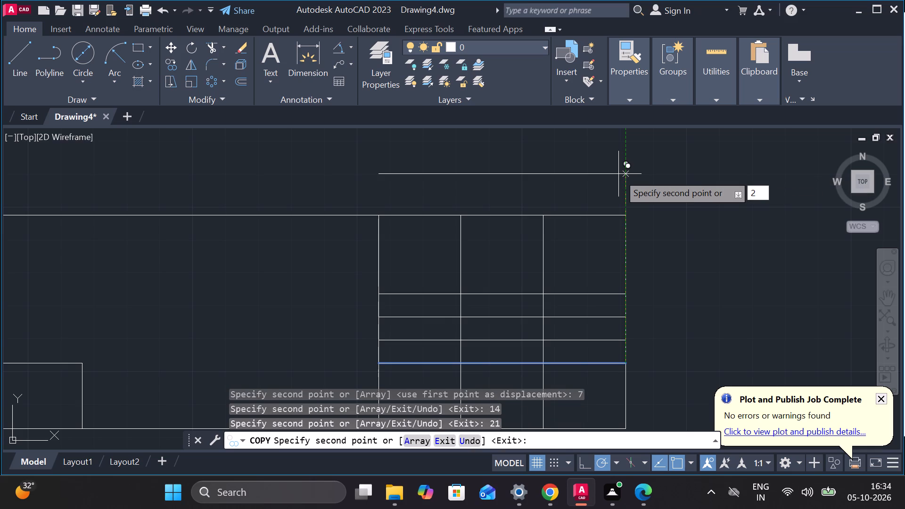
pyautogui.press('8')
pyautogui.press('Return')
pyautogui.write('35')
pyautogui.press('Return')
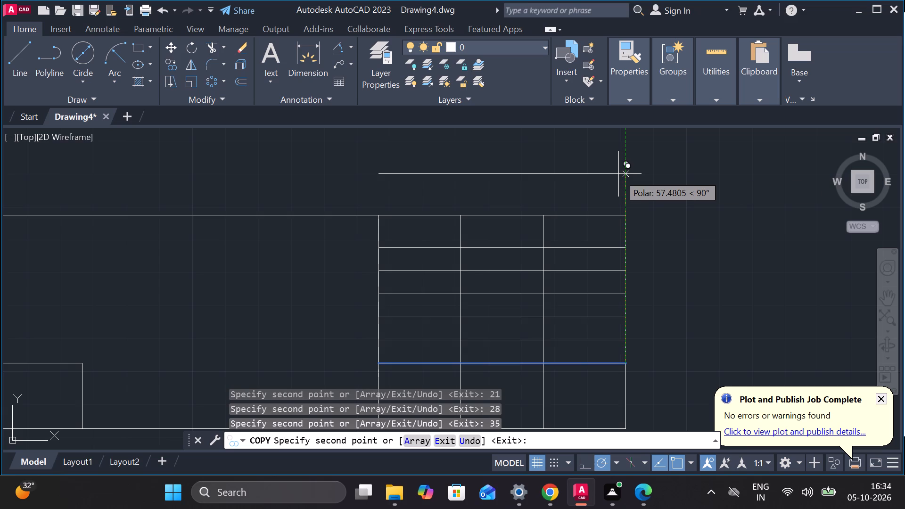
pyautogui.press('Escape')
# Extend the lowest horizontal line of the three columns across to the title block's left edge.
pyautogui.scroll(-2, 668, 251)
pyautogui.moveTo(679, 273); pyautogui.dragTo(681, 260, button='middle')
pyautogui.scroll(1, 502, 278)
pyautogui.write('EX')
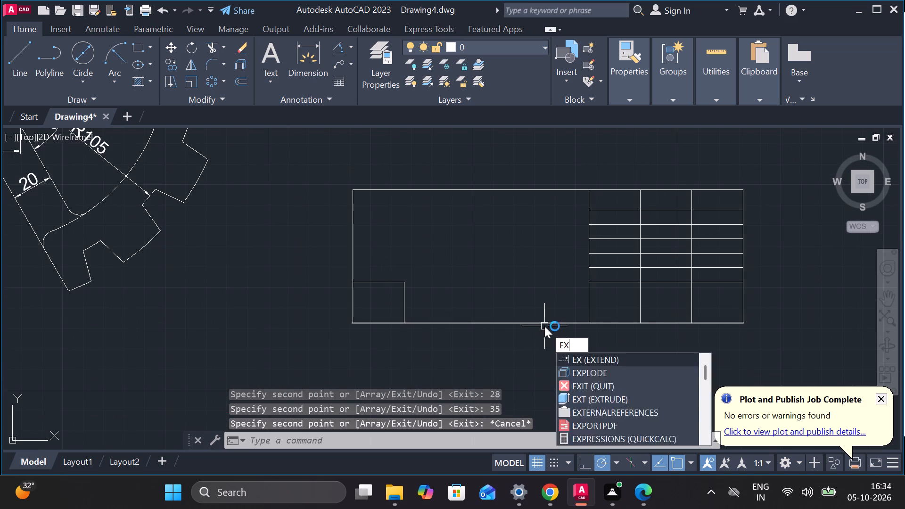
pyautogui.press('Return')
pyautogui.click(623, 283)
pyautogui.press('Escape')
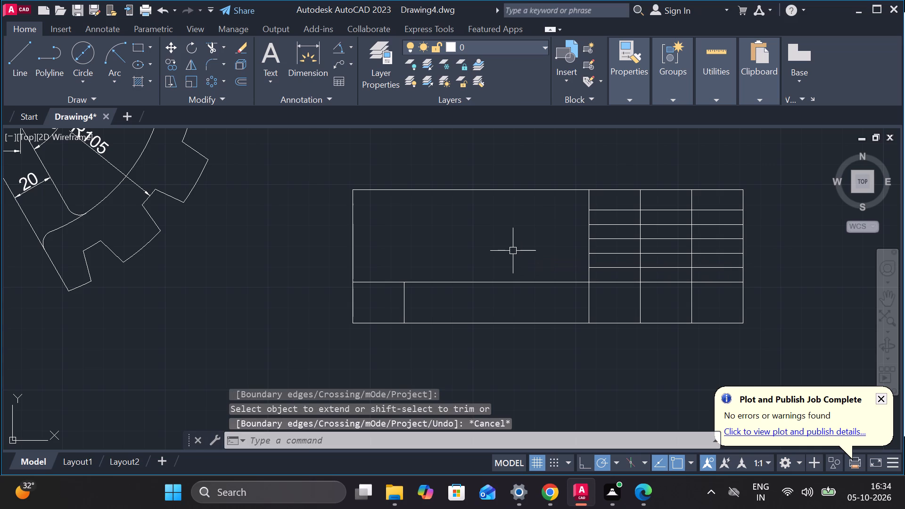
# Add the multiline text "DESIGNED" at height 3 in the first column's second row from the top.
pyautogui.moveTo(514, 246); pyautogui.dragTo(418, 287, button='middle')
pyautogui.scroll(2, 437, 288)
pyautogui.moveTo(465, 271); pyautogui.dragTo(277, 335, button='middle')
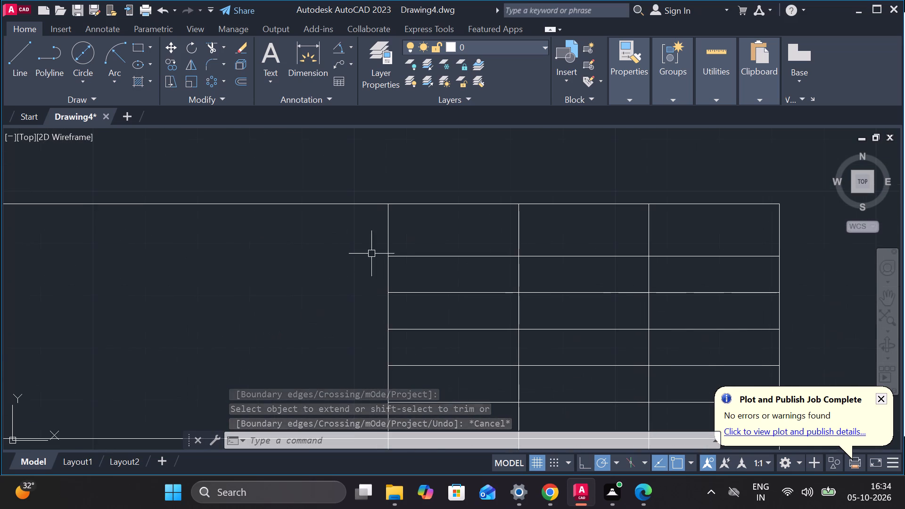
pyautogui.press('m')
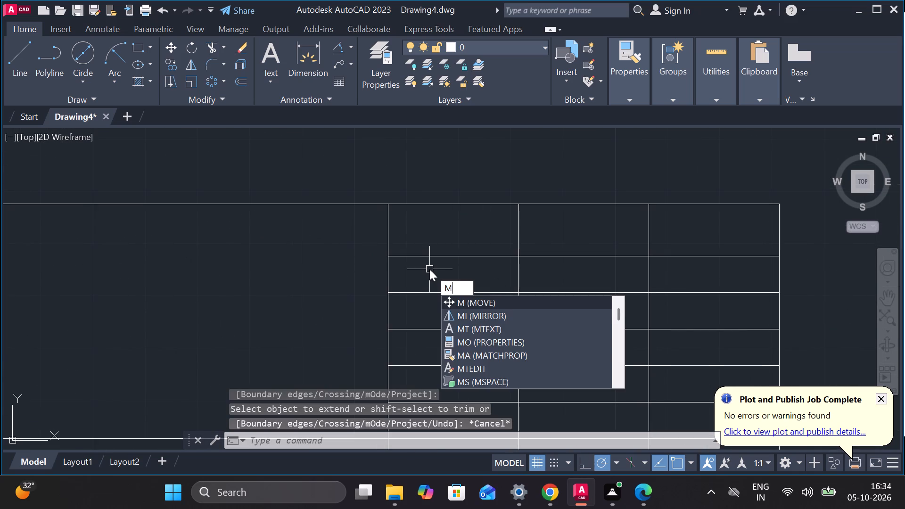
pyautogui.press('t')
pyautogui.press('Return')
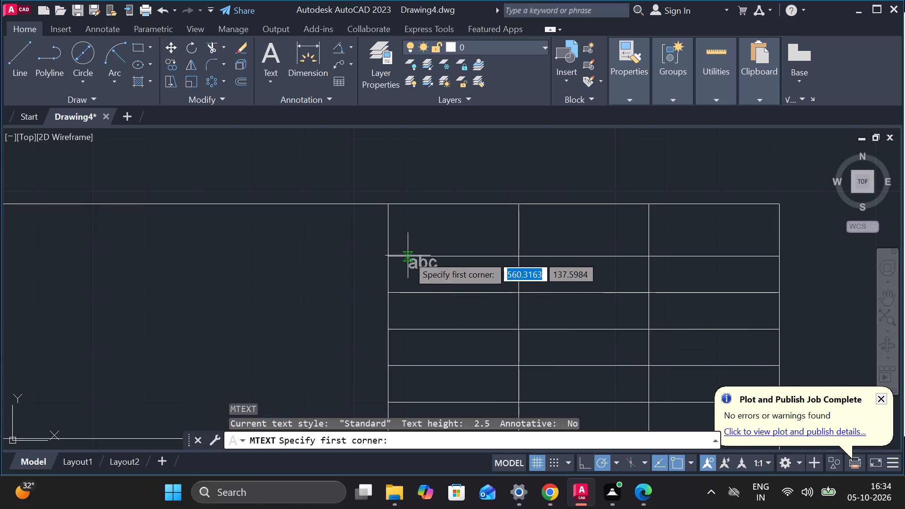
pyautogui.scroll(2, 407, 255)
pyautogui.click(385, 278)
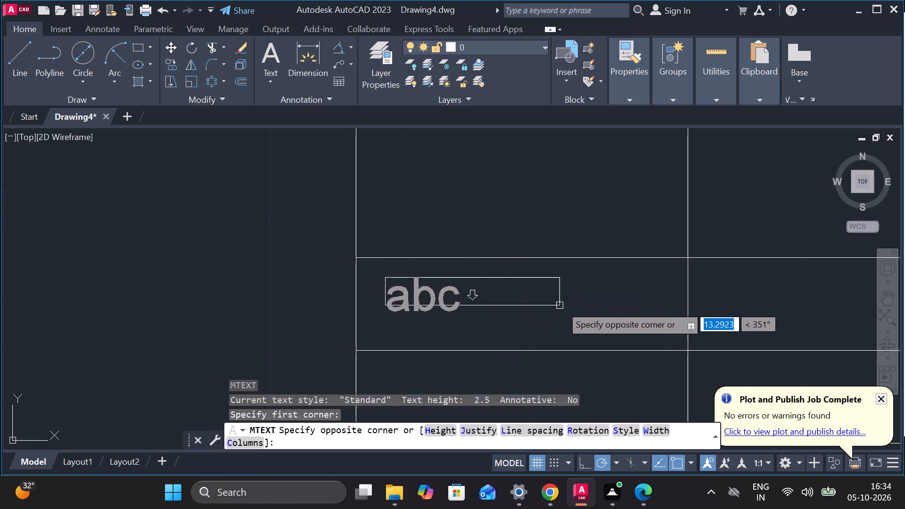
pyautogui.click(635, 315)
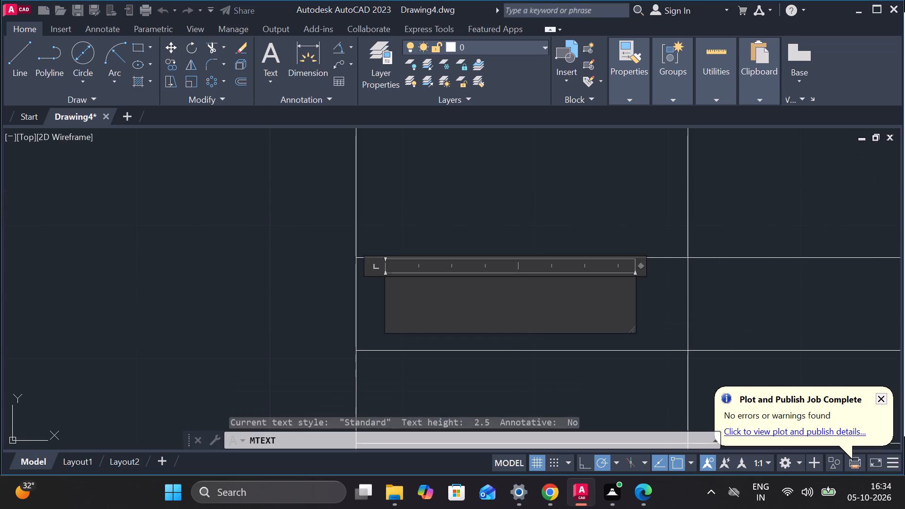
pyautogui.click(145, 65)
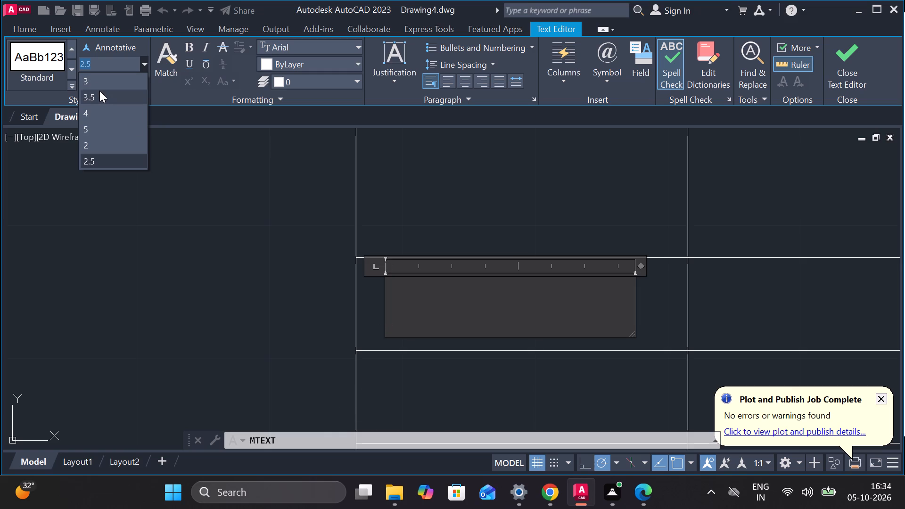
pyautogui.click(95, 84)
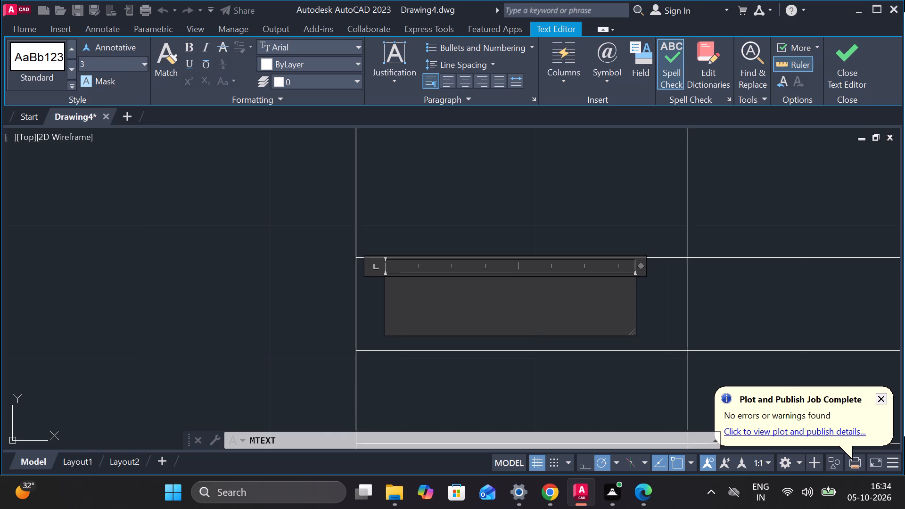
pyautogui.write('DE')
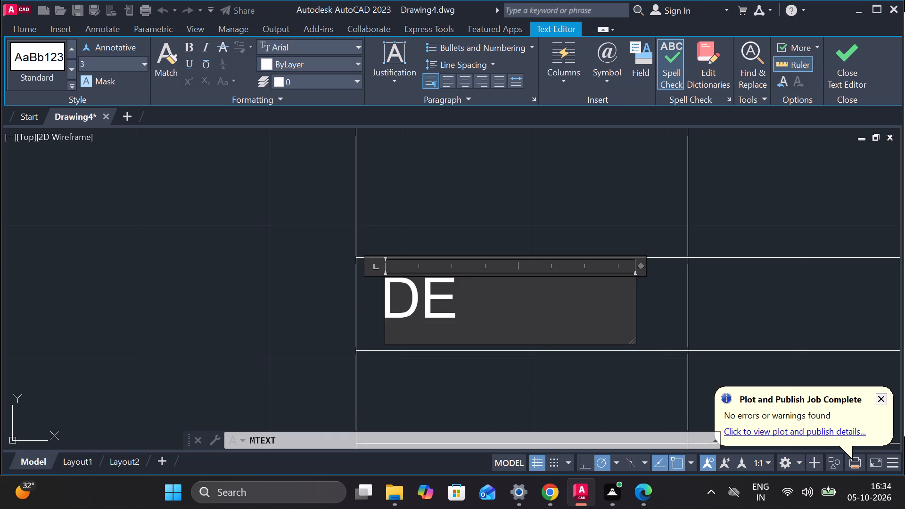
pyautogui.write('SIGNED')
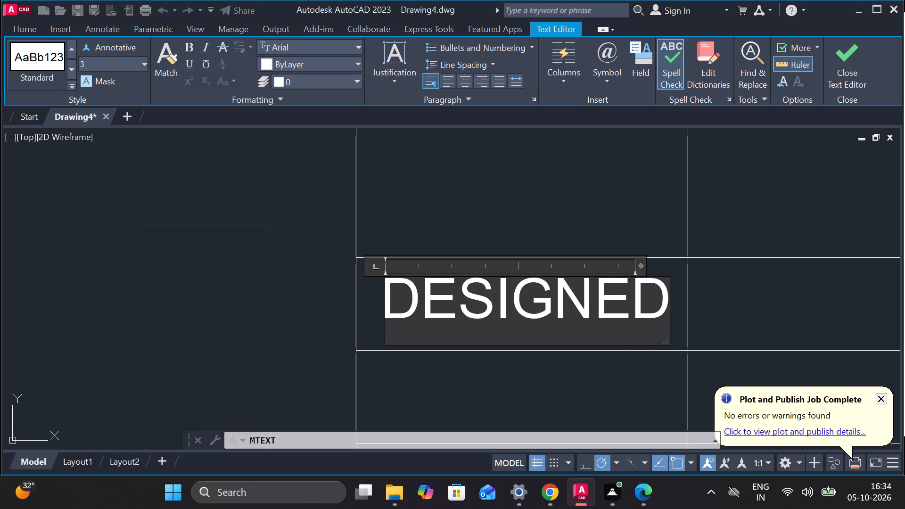
pyautogui.scroll(-1, 477, 270)
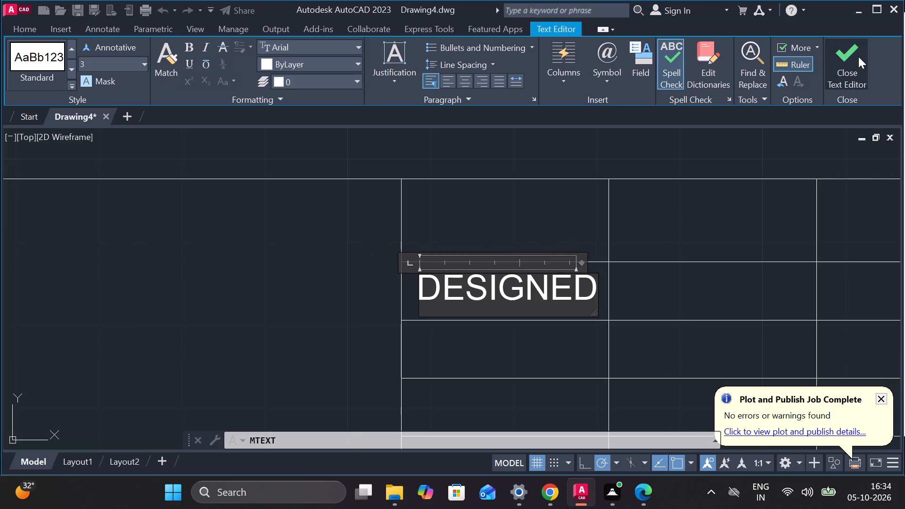
pyautogui.click(858, 57)
# Copy the DESIGNED text straight down into the four rows below it in the first column, about 7 apart.
pyautogui.scroll(-3, 684, 234)
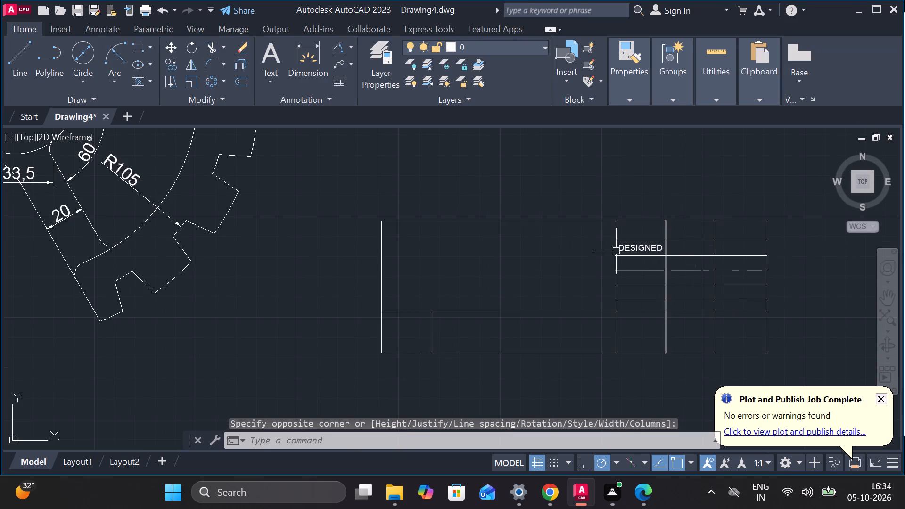
pyautogui.scroll(2, 623, 251)
pyautogui.click(642, 240)
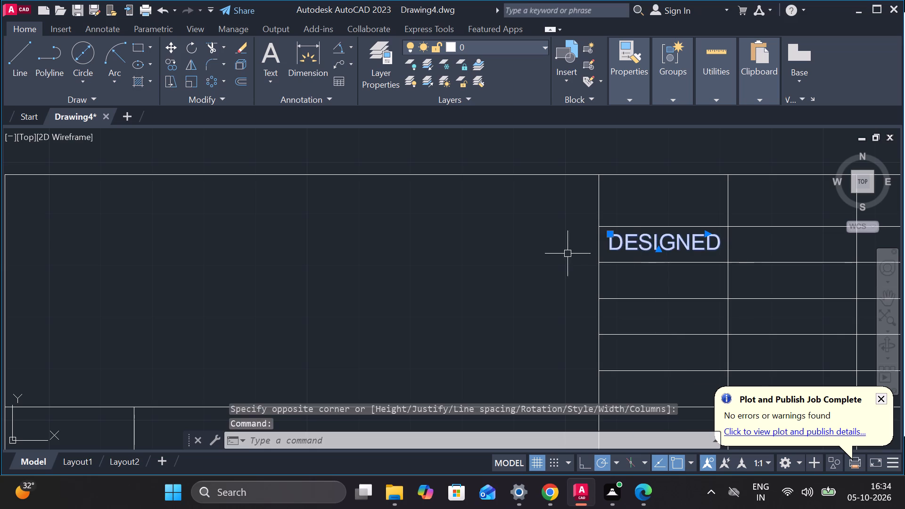
pyautogui.moveTo(553, 252); pyautogui.dragTo(371, 207, button='middle')
pyautogui.write('CO')
pyautogui.press('Return')
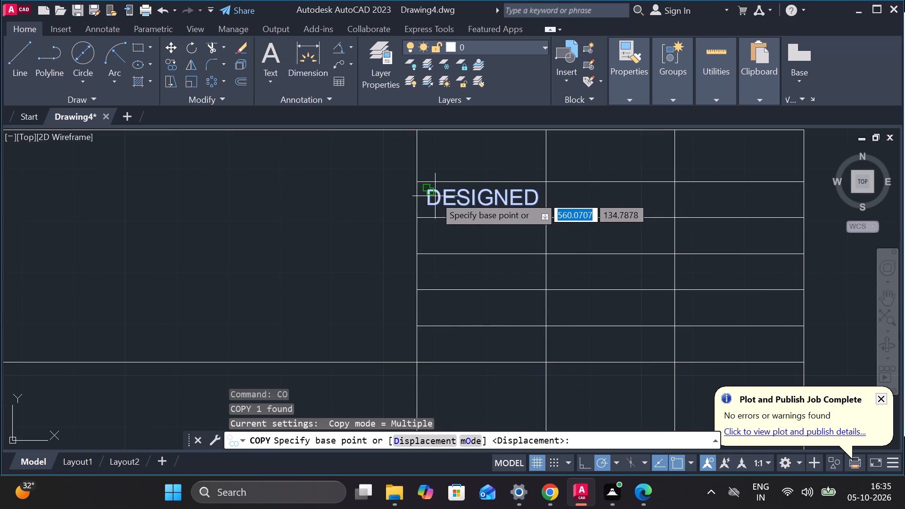
pyautogui.click(428, 191)
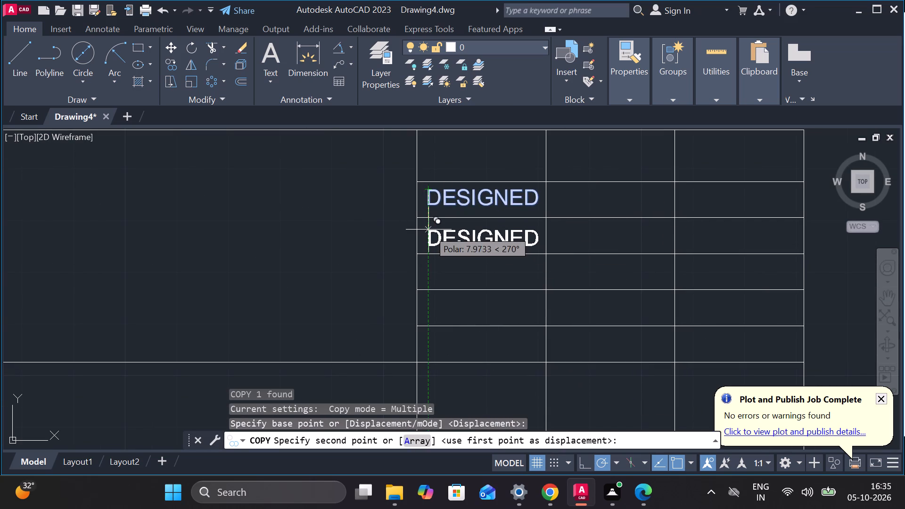
pyautogui.scroll(3, 428, 227)
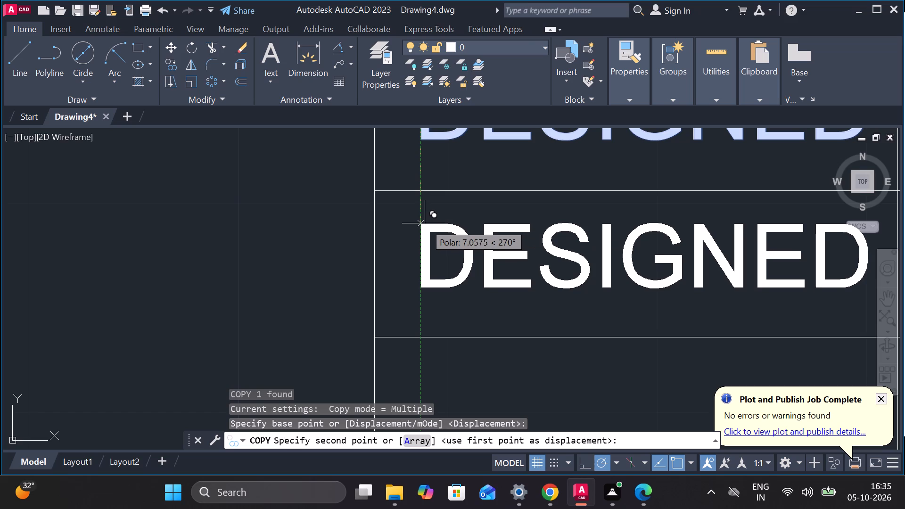
pyautogui.click(425, 223)
pyautogui.scroll(-3, 419, 259)
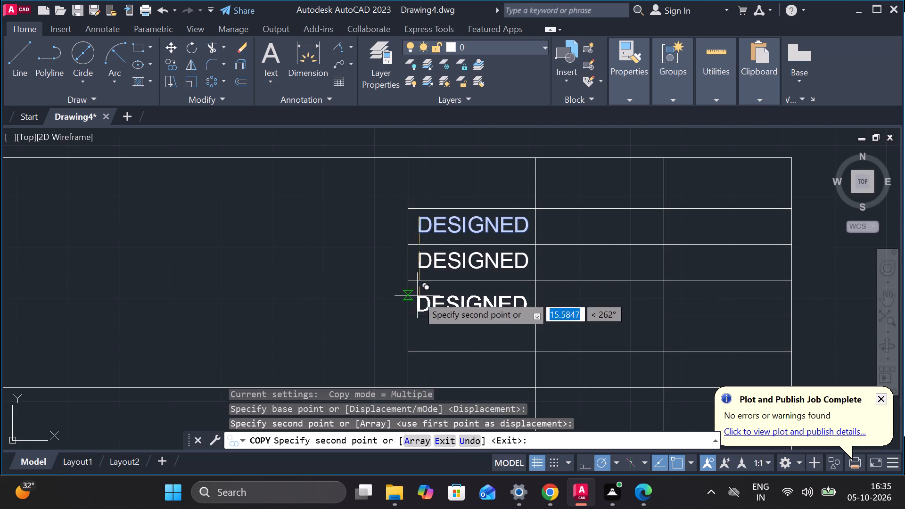
pyautogui.scroll(1, 417, 296)
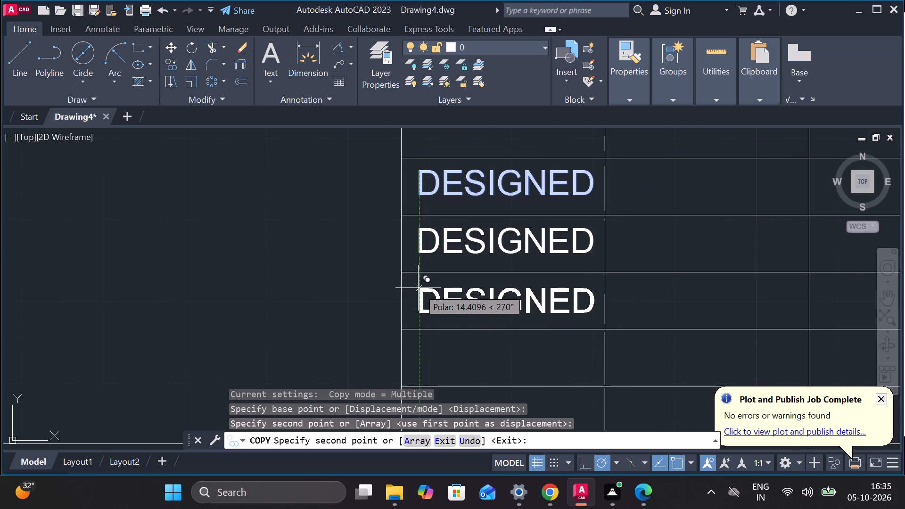
pyautogui.click(418, 288)
pyautogui.moveTo(422, 334); pyautogui.dragTo(441, 217, button='middle')
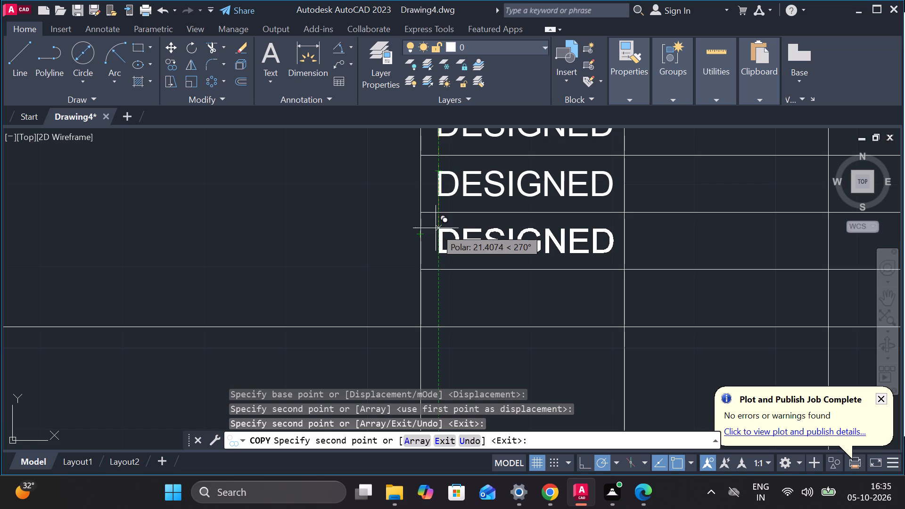
pyautogui.click(436, 227)
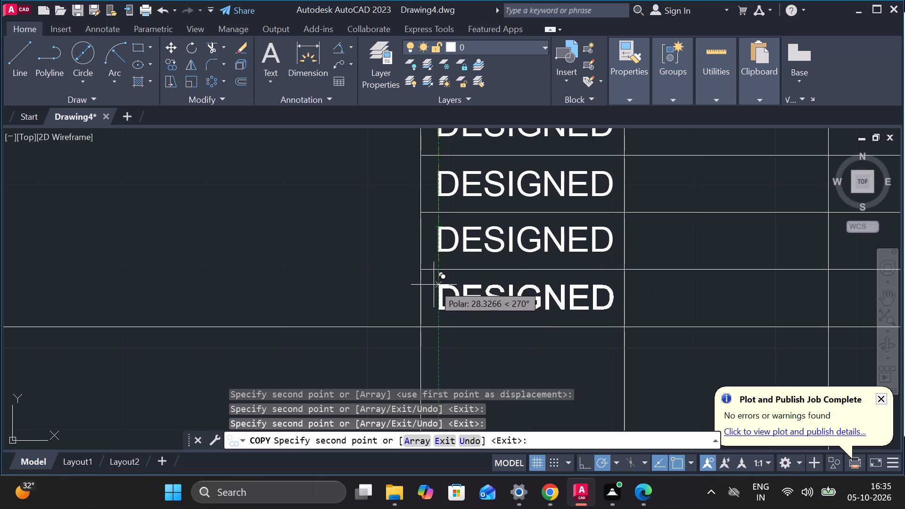
pyautogui.click(434, 281)
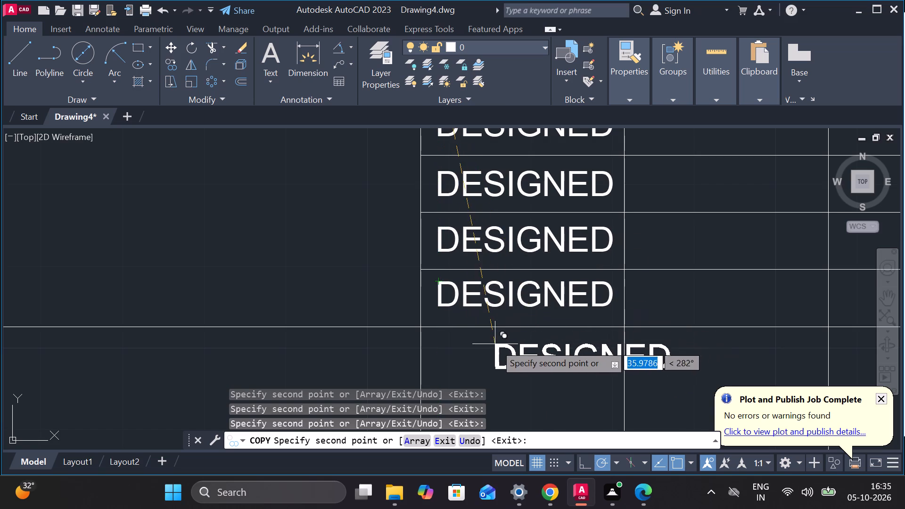
# Copy the DESIGNED text into the first column's tall bottom cell and near the bottom of the third column.
pyautogui.moveTo(487, 334); pyautogui.dragTo(451, 182, button='middle')
pyautogui.scroll(-1, 461, 220)
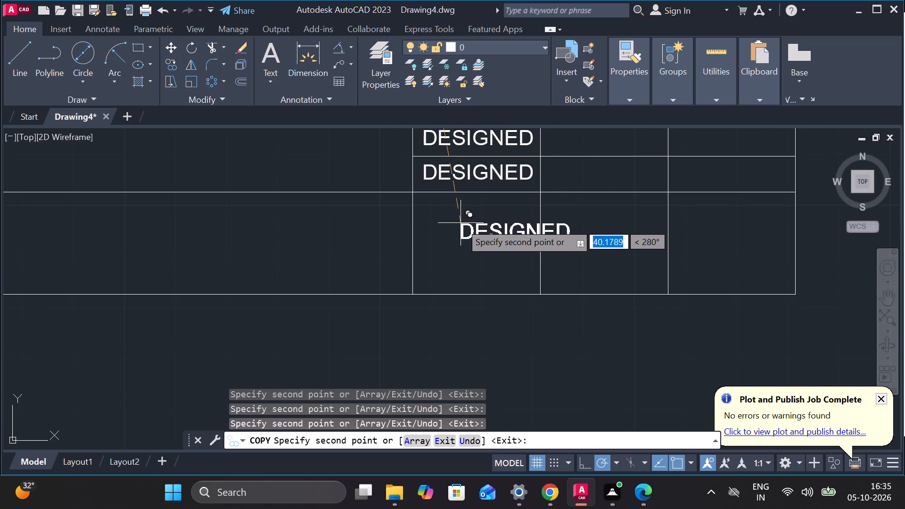
pyautogui.scroll(1, 461, 223)
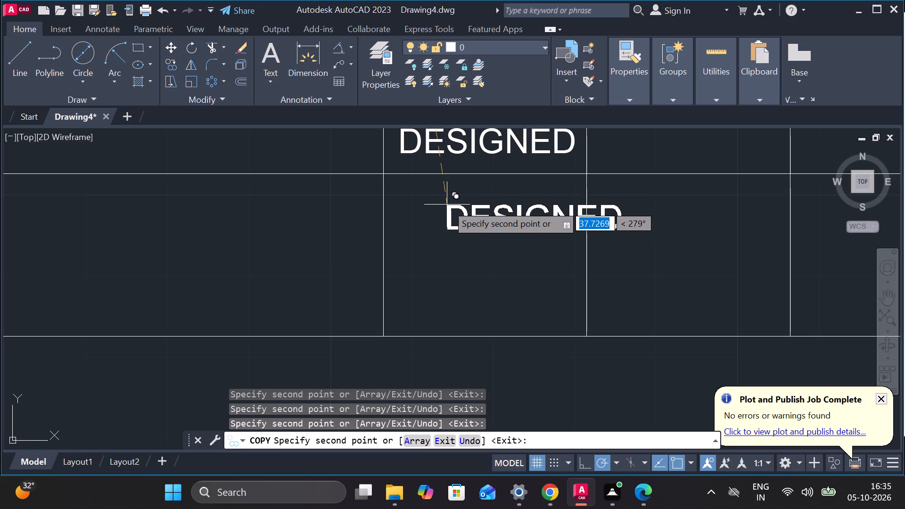
pyautogui.click(408, 201)
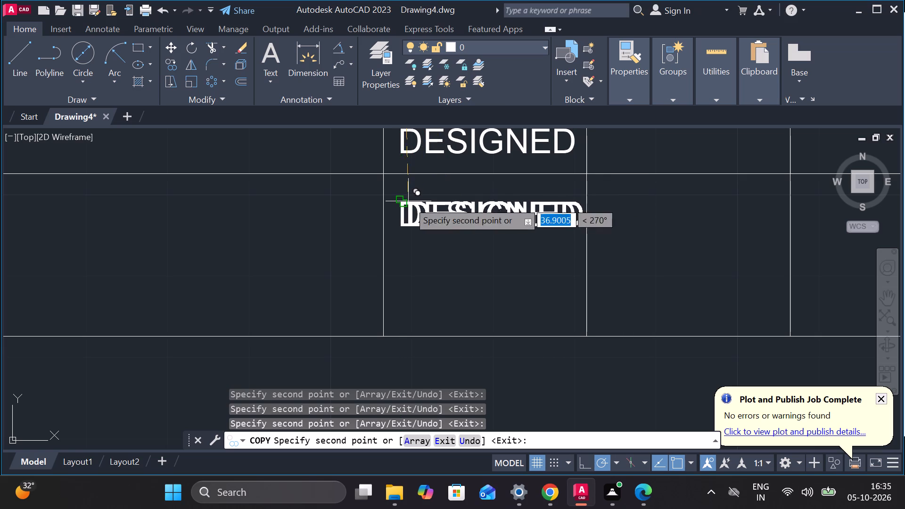
pyautogui.scroll(-2, 568, 229)
pyautogui.moveTo(576, 229); pyautogui.dragTo(494, 234, button='middle')
pyautogui.scroll(2, 570, 251)
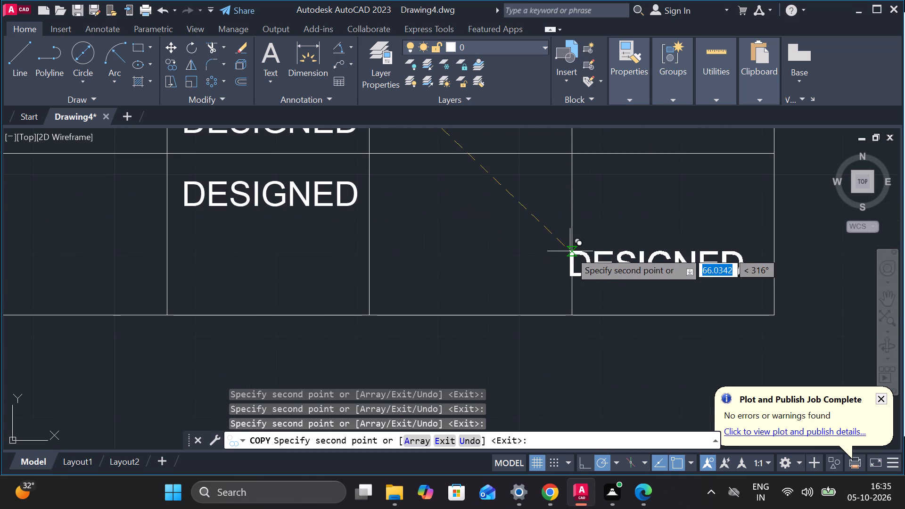
pyautogui.click(559, 273)
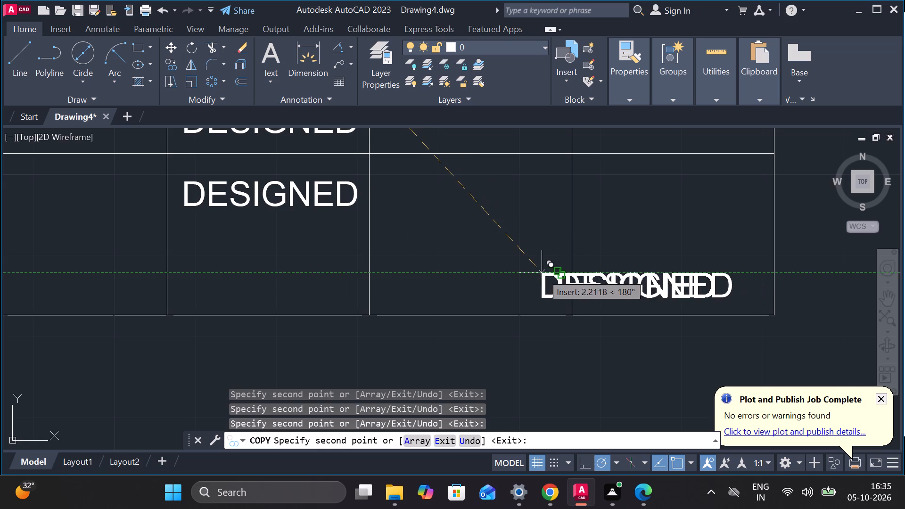
# Copy the DESIGNED text into the upper part of the lower-left box and of the wide cell beside it.
pyautogui.scroll(-3, 541, 248)
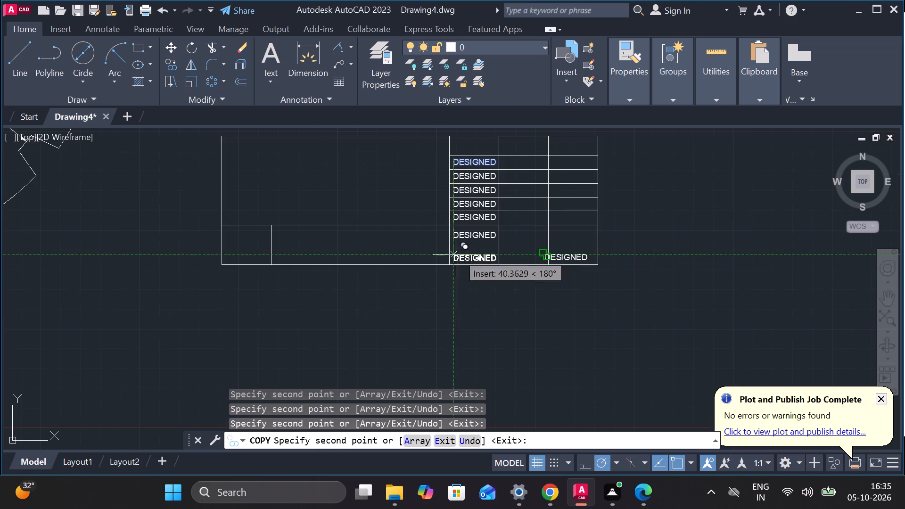
pyautogui.moveTo(316, 256); pyautogui.dragTo(497, 286, button='middle')
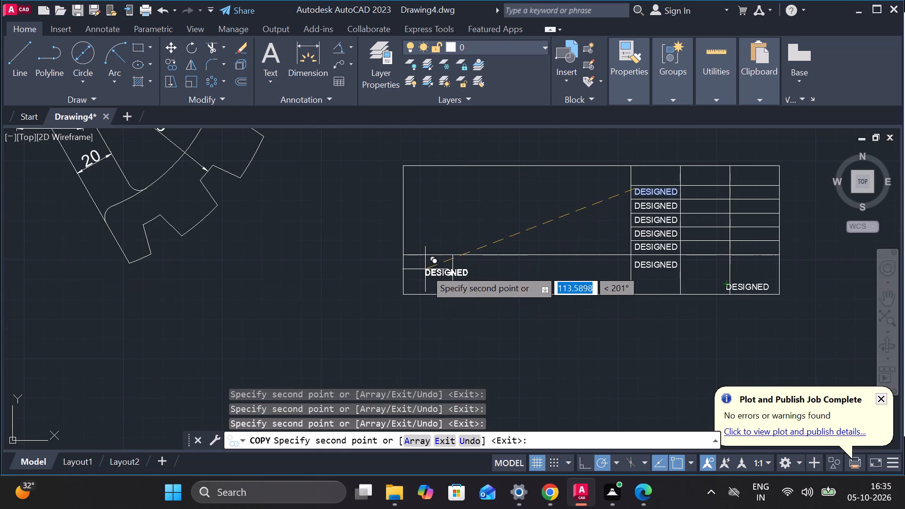
pyautogui.scroll(3, 402, 268)
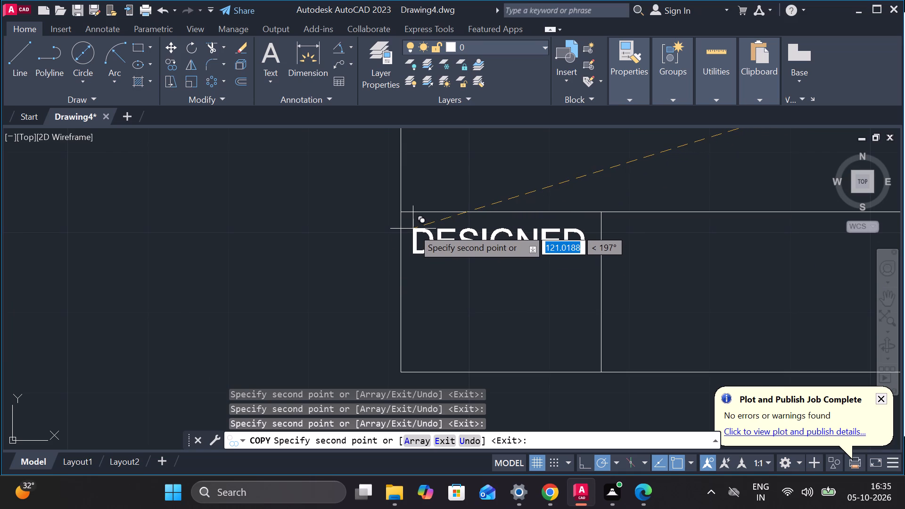
pyautogui.click(413, 229)
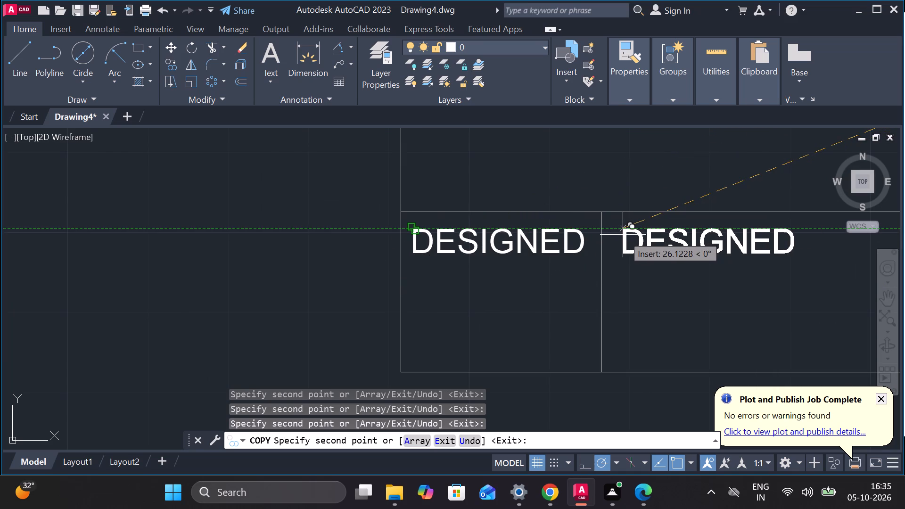
pyautogui.click(631, 235)
# Copy the DESIGNED text into the top cells of the second and third columns and finish copying.
pyautogui.scroll(-2, 629, 230)
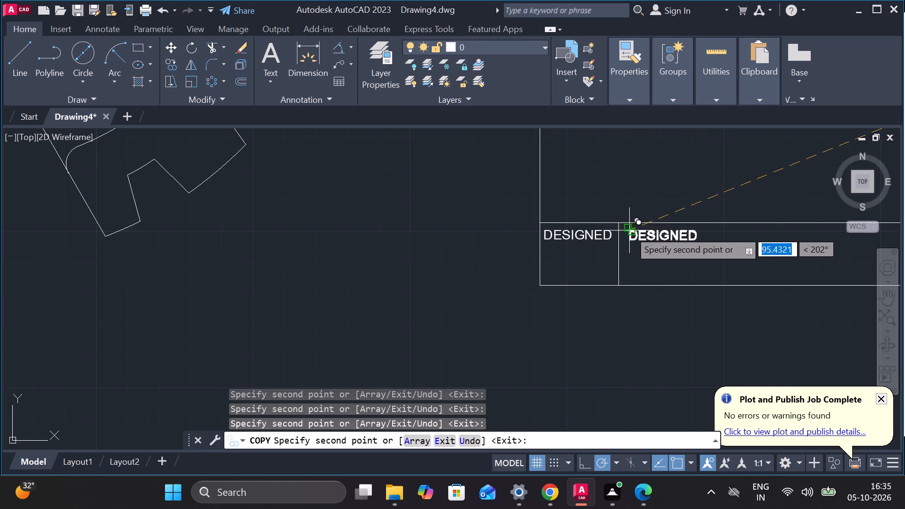
pyautogui.moveTo(658, 194); pyautogui.dragTo(441, 277, button='middle')
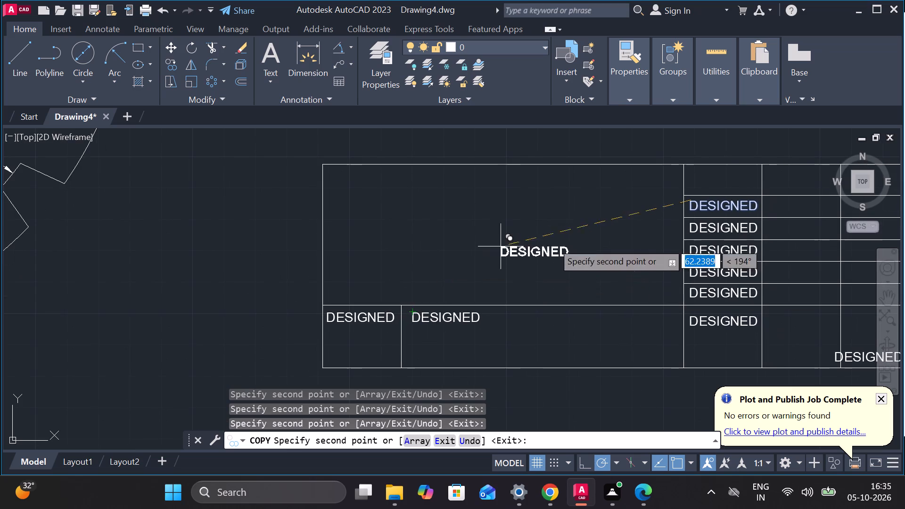
pyautogui.moveTo(689, 230); pyautogui.dragTo(469, 290, button='middle')
pyautogui.scroll(2, 508, 256)
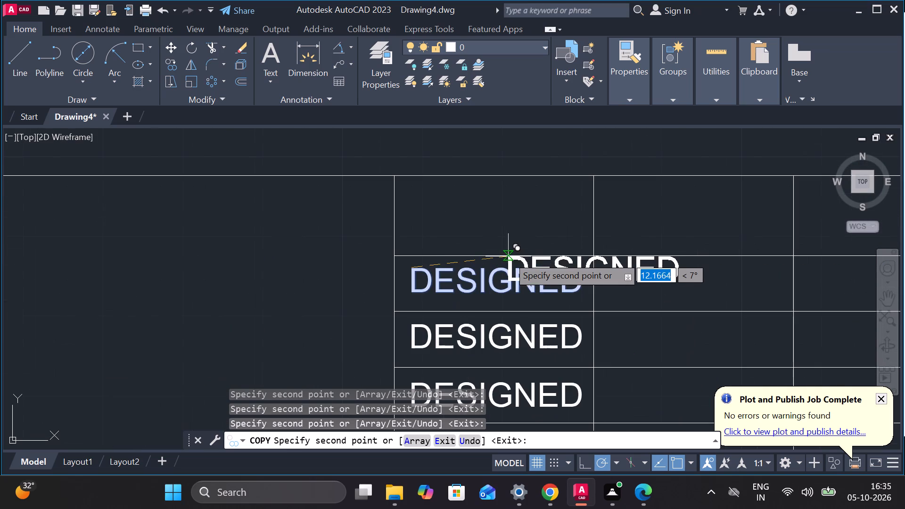
pyautogui.click(609, 207)
pyautogui.moveTo(659, 207); pyautogui.dragTo(436, 240, button='middle')
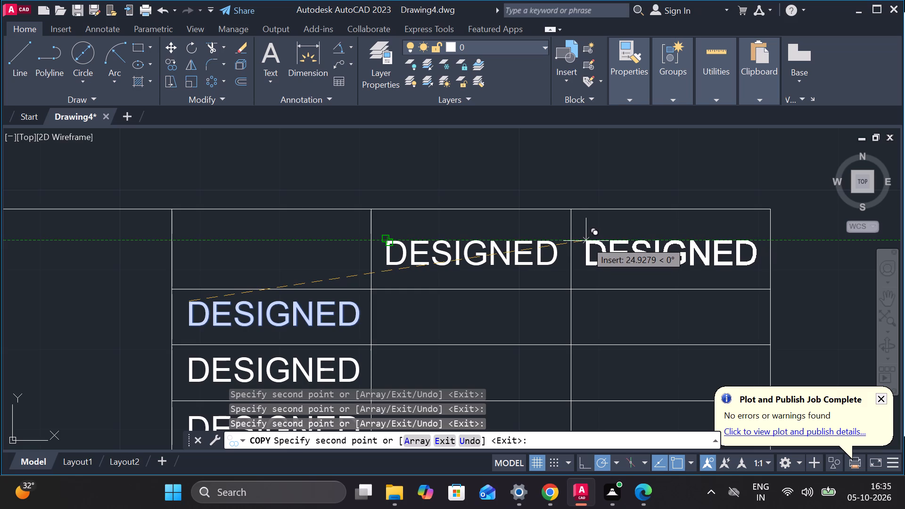
pyautogui.click(586, 241)
pyautogui.scroll(-2, 652, 217)
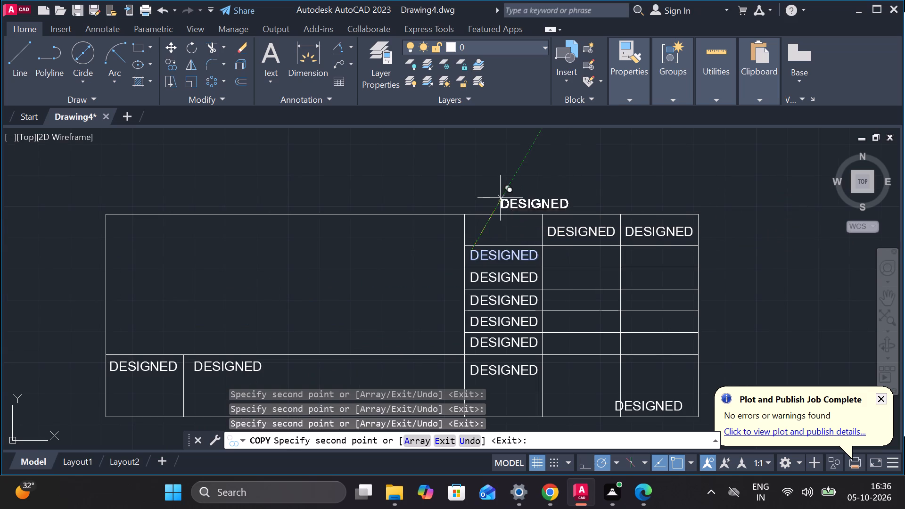
pyautogui.press('Escape')
pyautogui.scroll(-2, 500, 198)
pyautogui.scroll(1, 467, 200)
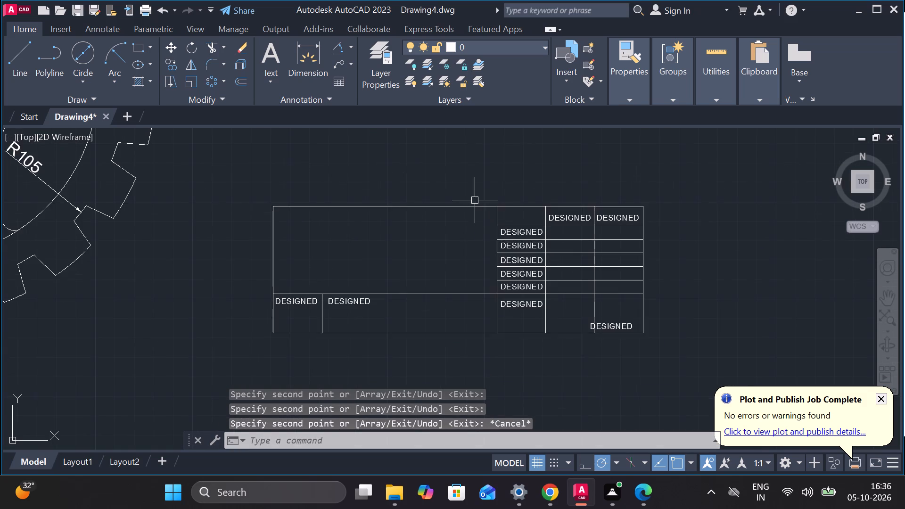
# Replace the DESIGNED text in the second column's top cell with "NAME".
pyautogui.scroll(2, 481, 214)
pyautogui.moveTo(498, 219); pyautogui.dragTo(360, 245, button='middle')
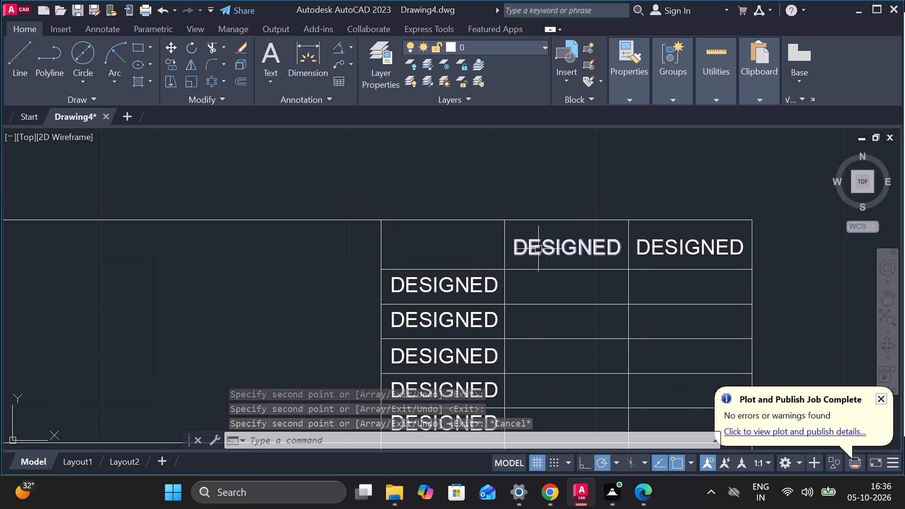
pyautogui.doubleClick(540, 248)
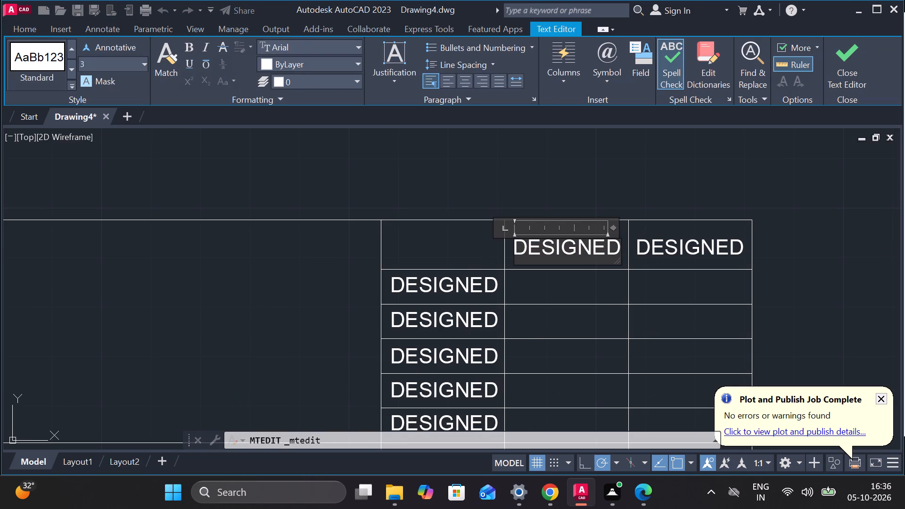
pyautogui.press('Right')
pyautogui.press('Right')
pyautogui.press('Right')
pyautogui.press('Right')
pyautogui.press('Right')
pyautogui.press('Right')
pyautogui.press('Right')
pyautogui.press('Right')
pyautogui.press('BackSpace')
pyautogui.press('BackSpace')
pyautogui.press('BackSpace')
pyautogui.press('BackSpace')
pyautogui.press('BackSpace')
pyautogui.press('BackSpace')
pyautogui.press('BackSpace')
pyautogui.press('BackSpace')
pyautogui.press('BackSpace')
pyautogui.press('BackSpace')
pyautogui.press('BackSpace')
pyautogui.press('BackSpace')
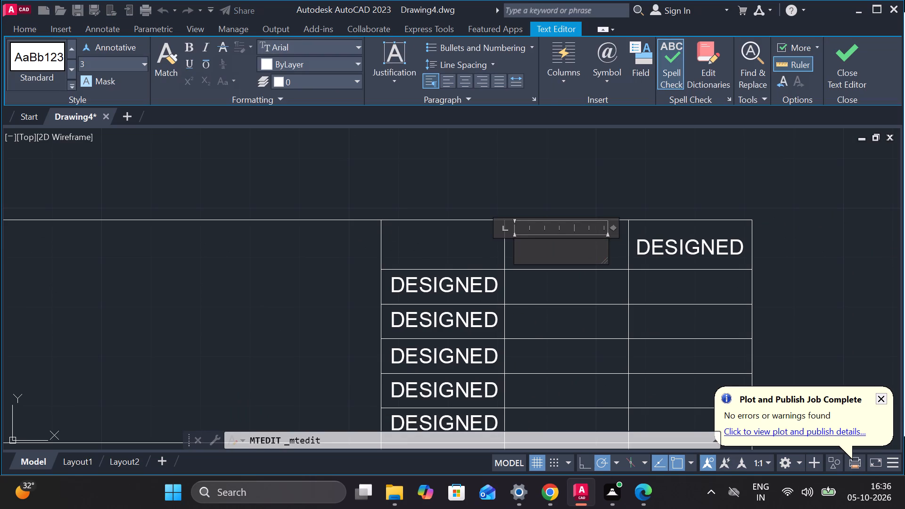
pyautogui.write('NAME')
pyautogui.doubleClick(696, 240)
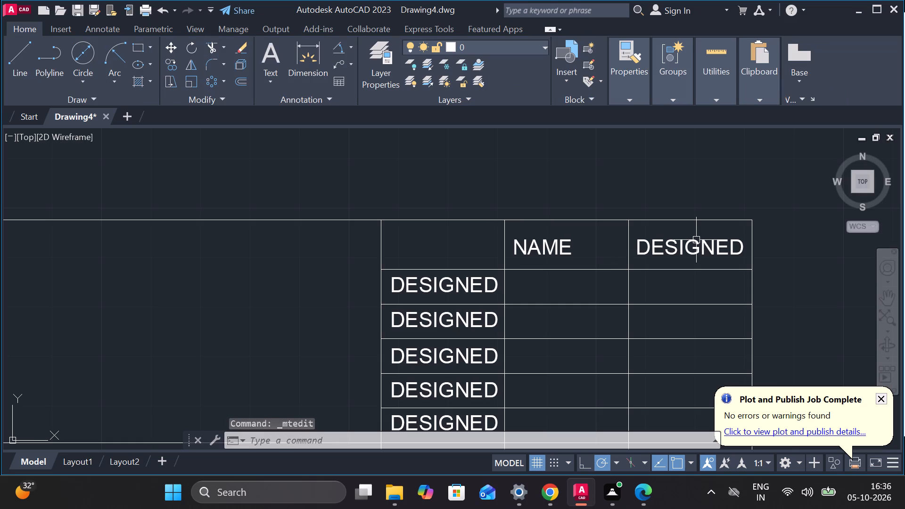
# Narrow the NAME text frame to just wider than the word and right-align its paragraph.
pyautogui.click(538, 243)
pyautogui.doubleClick(566, 245)
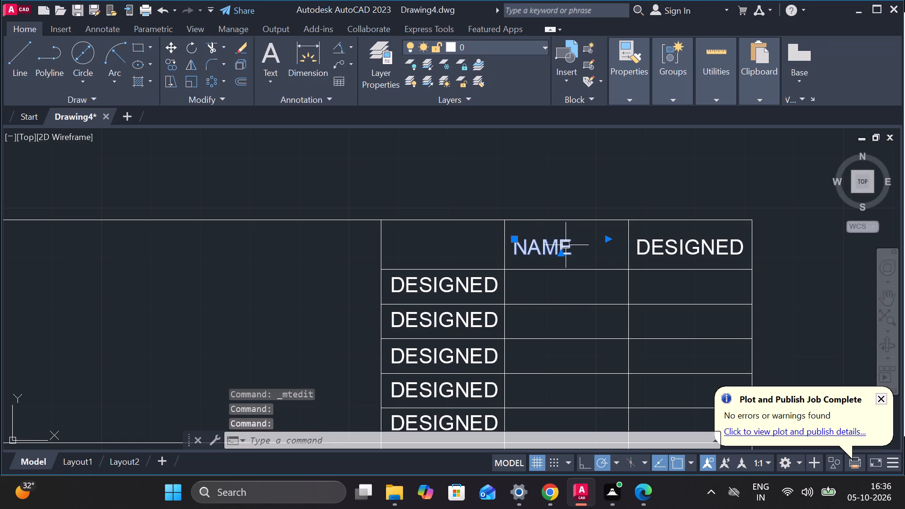
pyautogui.moveTo(608, 247); pyautogui.dragTo(583, 248)
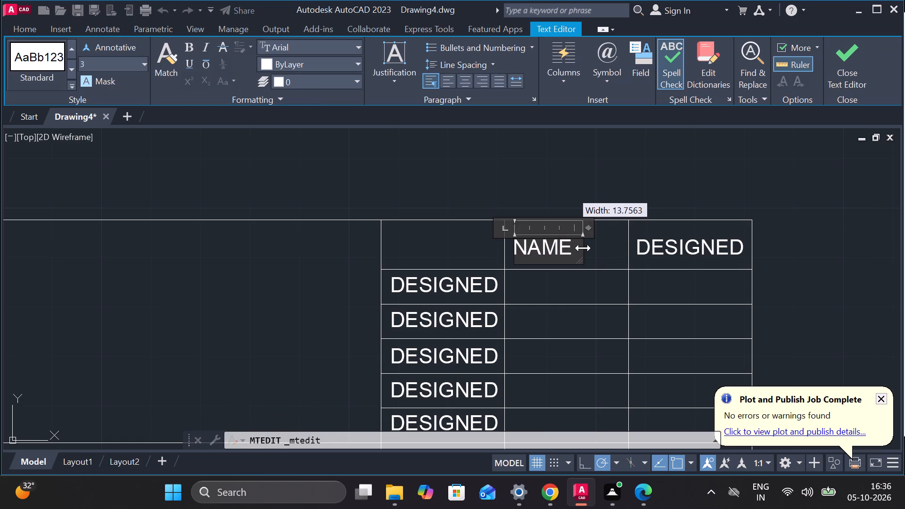
pyautogui.moveTo(583, 248); pyautogui.dragTo(580, 248)
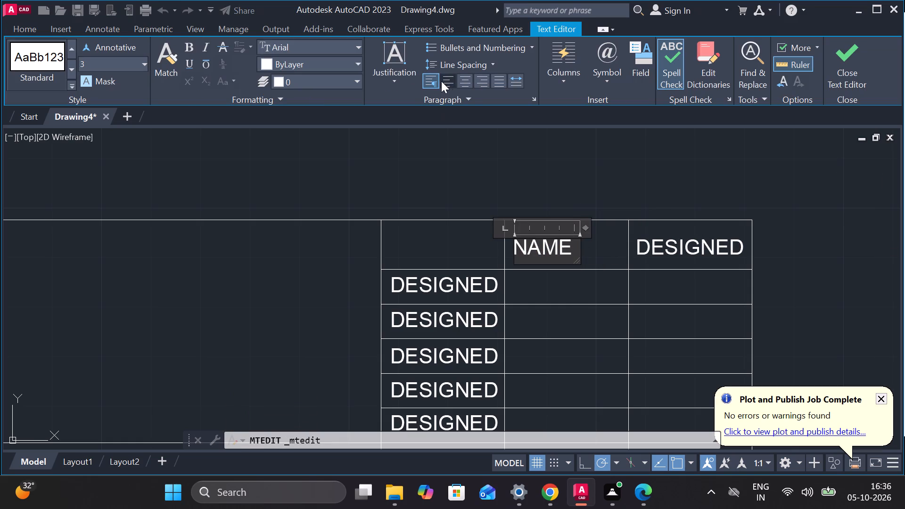
pyautogui.click(444, 81)
pyautogui.click(457, 81)
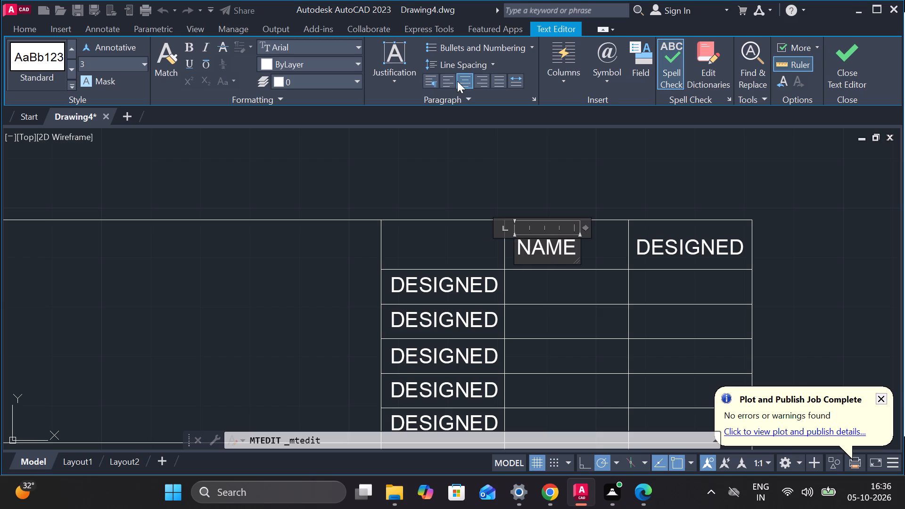
pyautogui.click(477, 81)
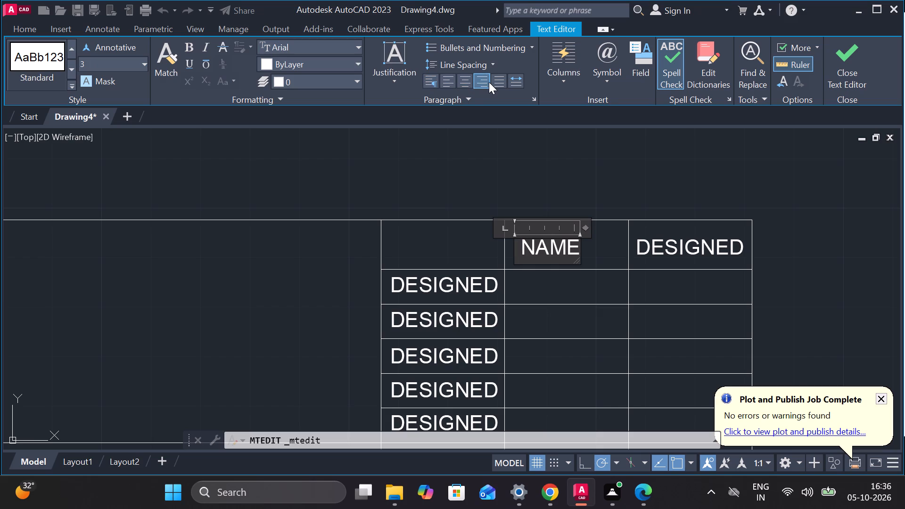
pyautogui.click(491, 82)
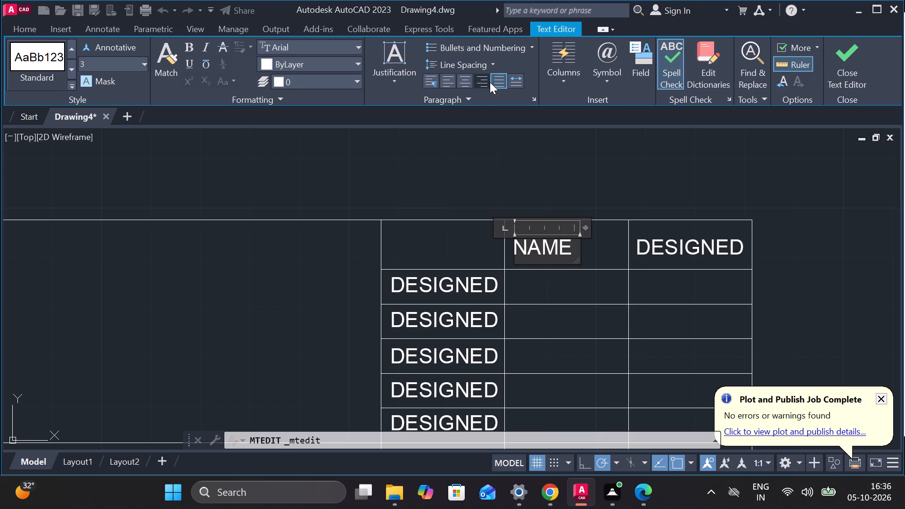
pyautogui.click(486, 82)
pyautogui.click(853, 65)
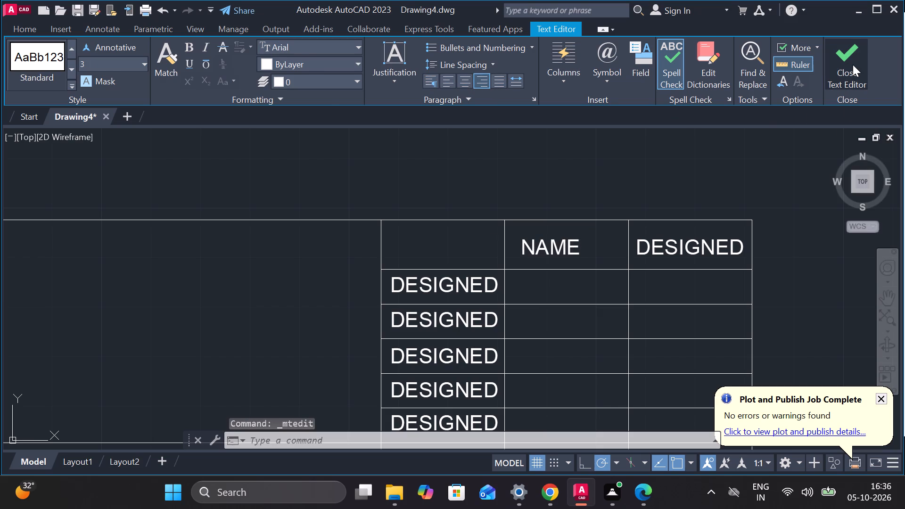
# Move the NAME text horizontally to the middle of its header cell.
pyautogui.click(577, 243)
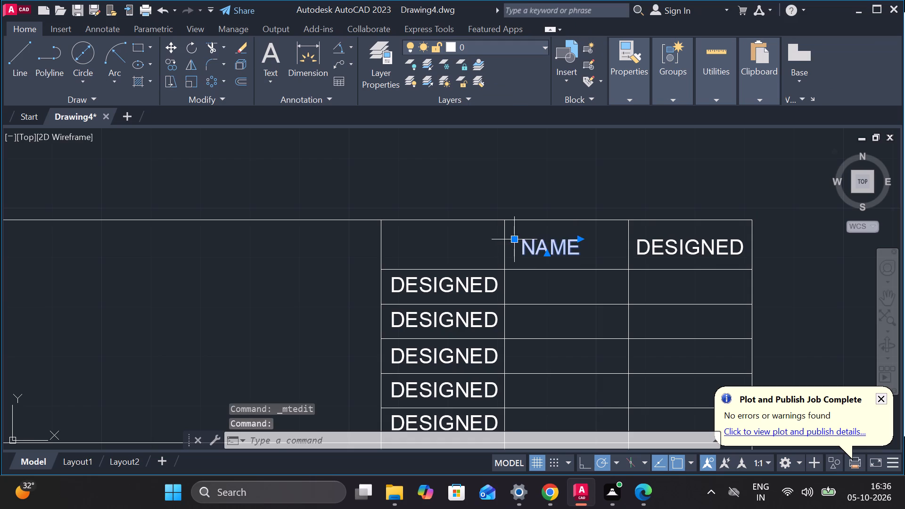
pyautogui.click(516, 241)
pyautogui.click(531, 240)
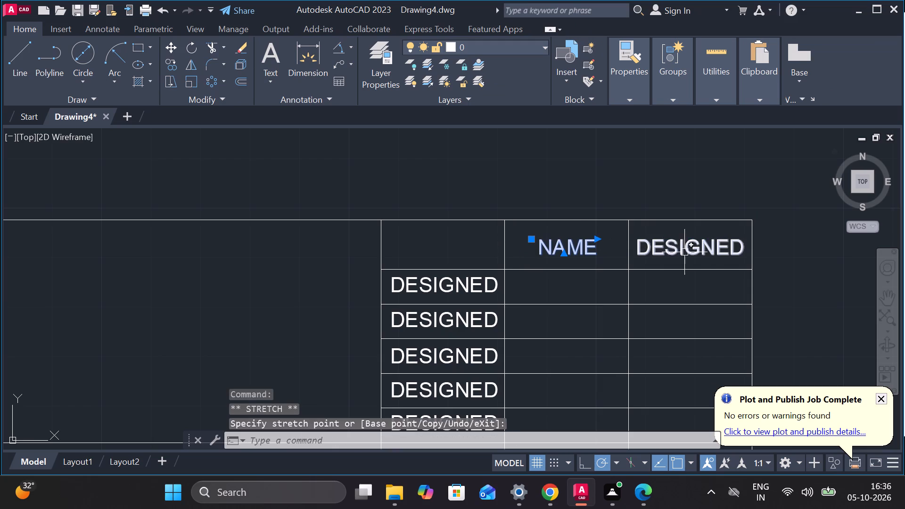
pyautogui.doubleClick(673, 253)
pyautogui.press('Escape')
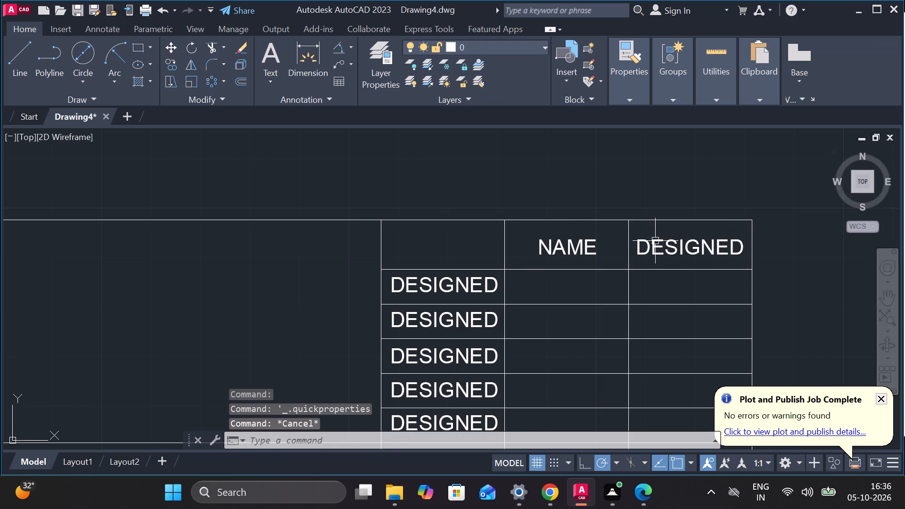
# Replace the DESIGNED text in the third column's top cell with "DATE".
pyautogui.doubleClick(655, 241)
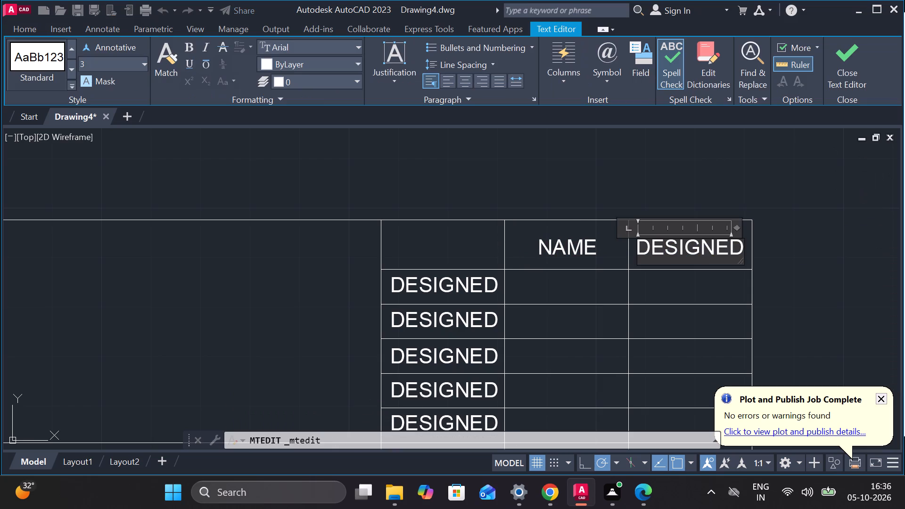
pyautogui.press('Right')
pyautogui.press('Right')
pyautogui.press('Right')
pyautogui.press('Right')
pyautogui.press('Right')
pyautogui.press('Right')
pyautogui.press('Right')
pyautogui.press('Right')
pyautogui.press('Right')
pyautogui.press('Right')
pyautogui.press('Right')
pyautogui.press('Right')
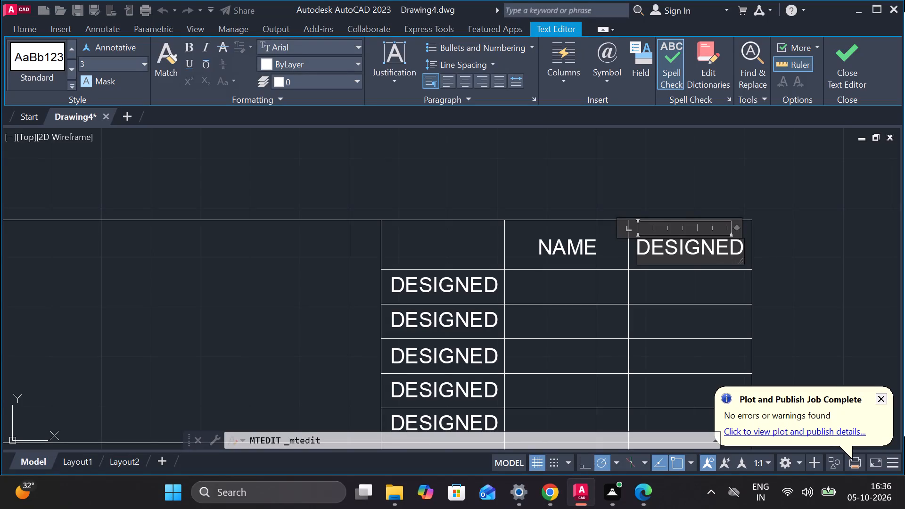
pyautogui.press('BackSpace')
pyautogui.press('BackSpace')
pyautogui.press('BackSpace')
pyautogui.press('BackSpace')
pyautogui.press('BackSpace')
pyautogui.press('BackSpace')
pyautogui.press('BackSpace')
pyautogui.write('ATE')
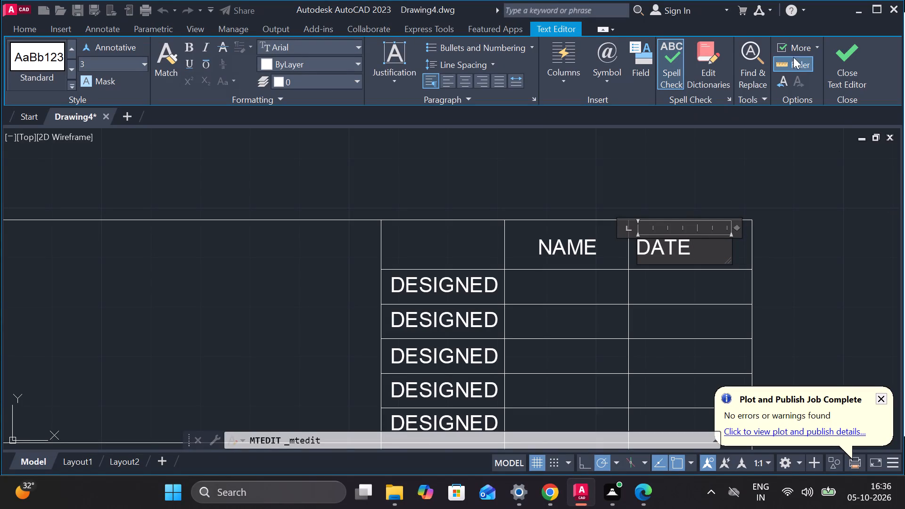
pyautogui.click(843, 63)
# Shift the DATE text horizontally toward the middle of its header cell.
pyautogui.click(672, 241)
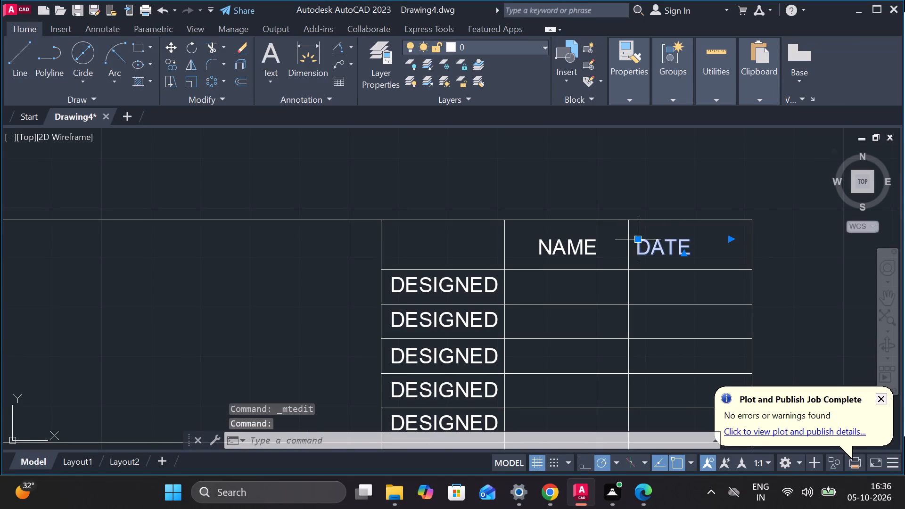
pyautogui.click(637, 241)
pyautogui.click(655, 243)
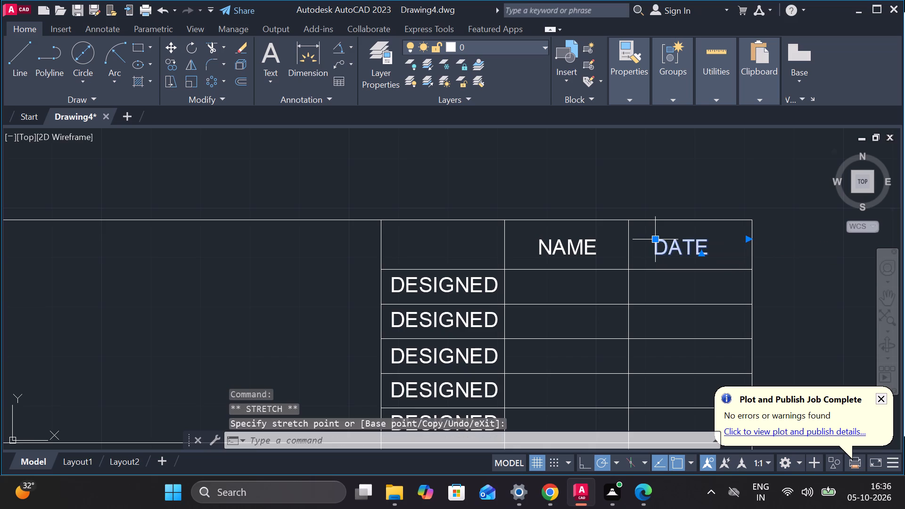
pyautogui.press('Escape')
# Change the DESIGNED text in the first column's third row from the top to "DRAWN".
pyautogui.scroll(-2, 728, 236)
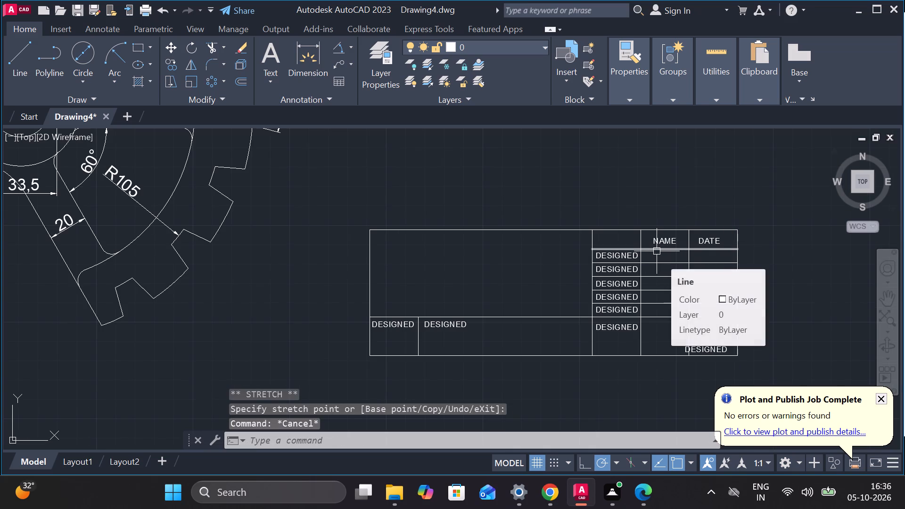
pyautogui.scroll(1, 616, 255)
pyautogui.doubleClick(607, 280)
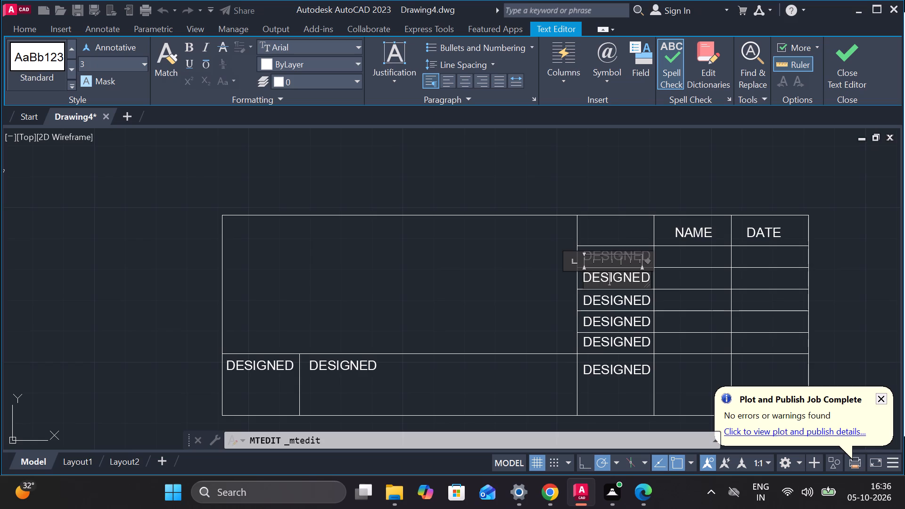
pyautogui.press('Right')
pyautogui.press('Right')
pyautogui.press('Right')
pyautogui.press('Right')
pyautogui.press('Right')
pyautogui.press('Right')
pyautogui.press('Right')
pyautogui.press('Right')
pyautogui.press('Right')
pyautogui.press('Right')
pyautogui.press('BackSpace')
pyautogui.press('BackSpace')
pyautogui.press('BackSpace')
pyautogui.press('BackSpace')
pyautogui.press('BackSpace')
pyautogui.press('BackSpace')
pyautogui.press('BackSpace')
pyautogui.press('BackSpace')
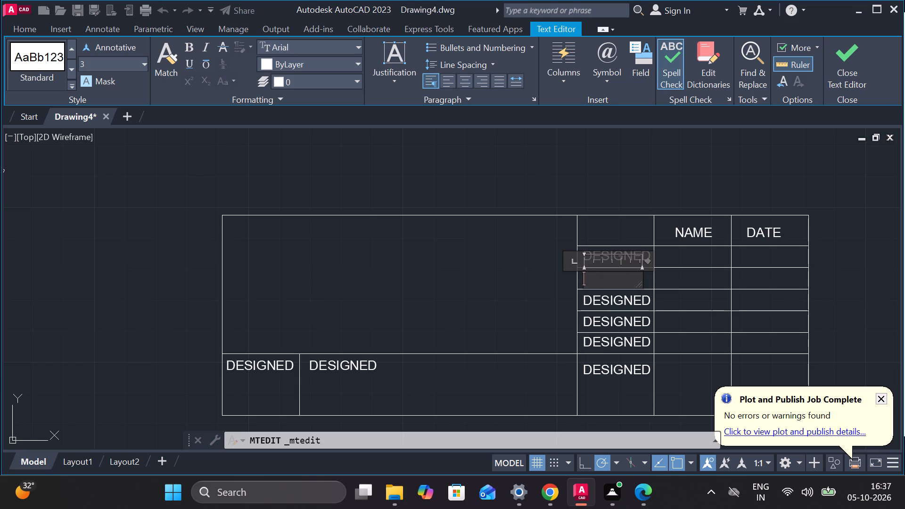
pyautogui.write('DRAE')
pyautogui.press('BackSpace')
pyautogui.write('WN')
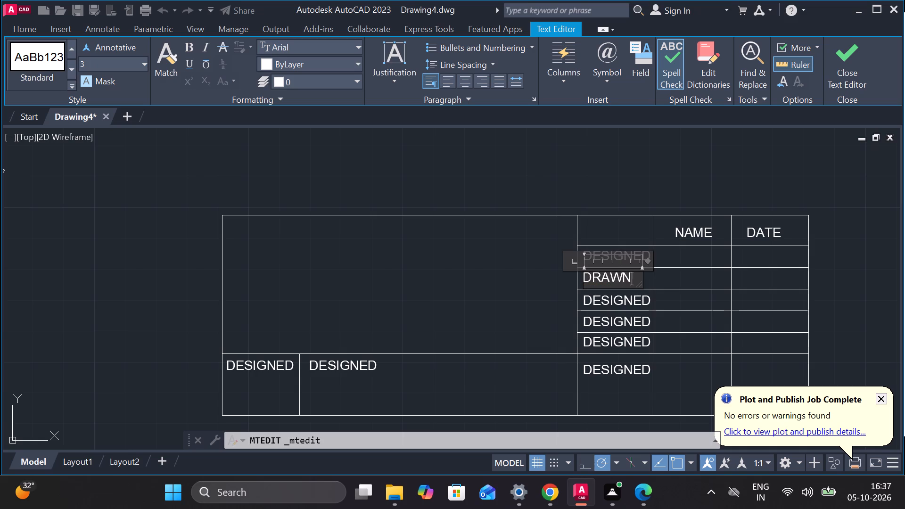
pyautogui.doubleClick(625, 303)
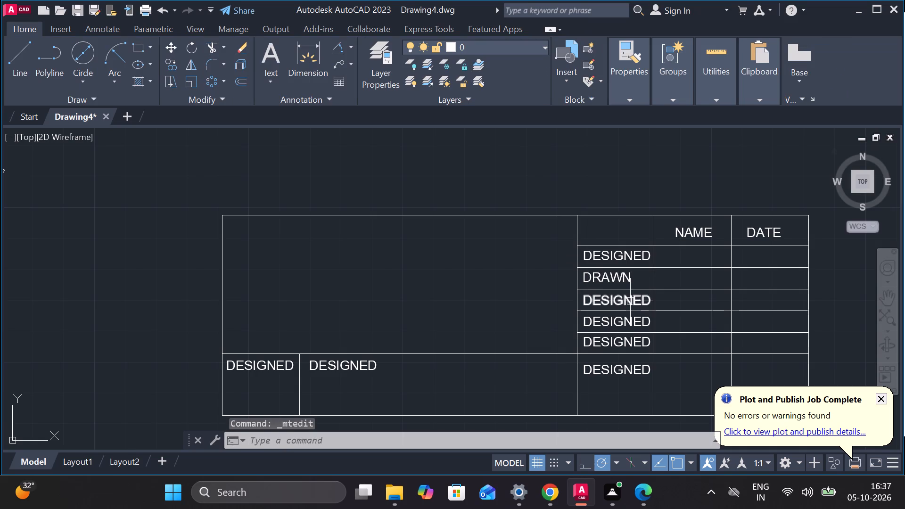
# Change the DESIGNED text directly below DRAWN in the first column to "CHECKED".
pyautogui.doubleClick(630, 301)
pyautogui.press('Right')
pyautogui.press('Right')
pyautogui.press('Right')
pyautogui.press('Right')
pyautogui.press('Right')
pyautogui.press('Right')
pyautogui.press('Right')
pyautogui.press('Right')
pyautogui.press('Right')
pyautogui.press('Right')
pyautogui.press('Right')
pyautogui.press('Right')
pyautogui.press('Right')
pyautogui.press('Right')
pyautogui.press('Right')
pyautogui.press('Right')
pyautogui.press('Right')
pyautogui.press('Right')
pyautogui.press('Right')
pyautogui.press('Right')
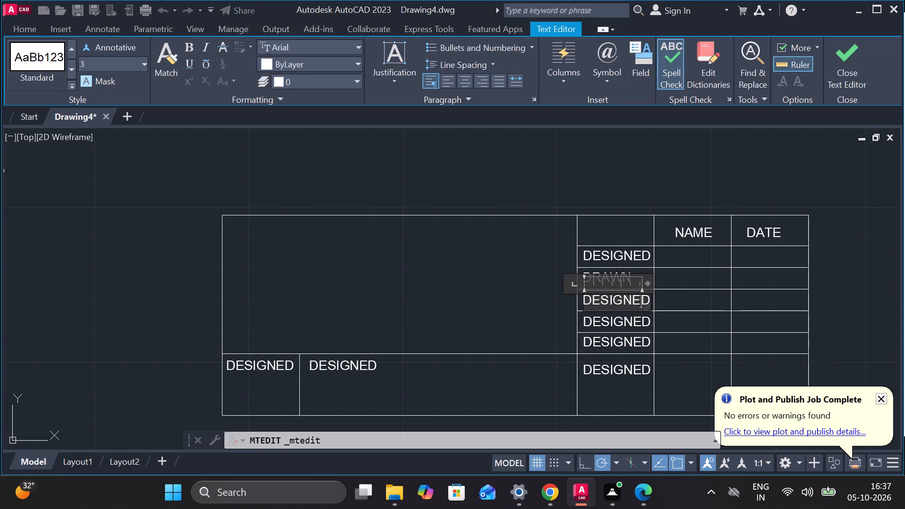
pyautogui.press('BackSpace')
pyautogui.press('BackSpace')
pyautogui.press('BackSpace')
pyautogui.press('BackSpace')
pyautogui.press('BackSpace')
pyautogui.press('BackSpace')
pyautogui.press('BackSpace')
pyautogui.press('BackSpace')
pyautogui.write('CHECKED')
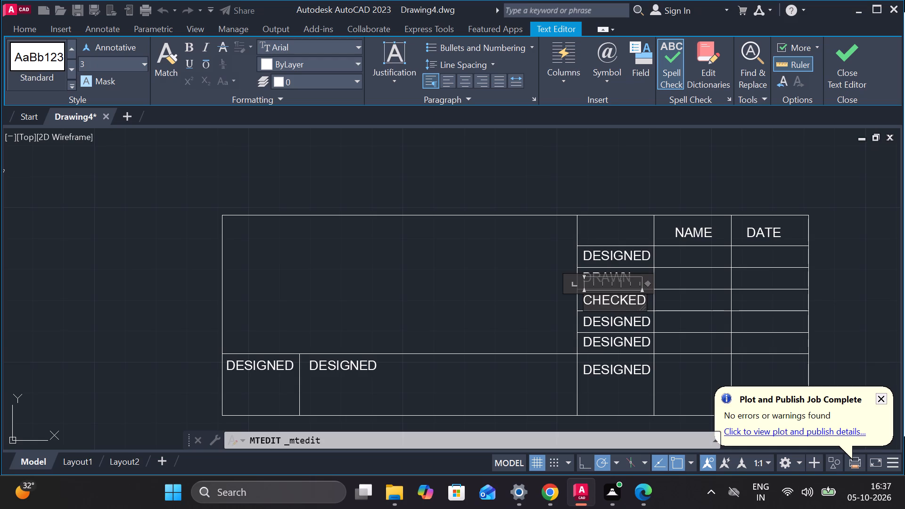
pyautogui.click(626, 321)
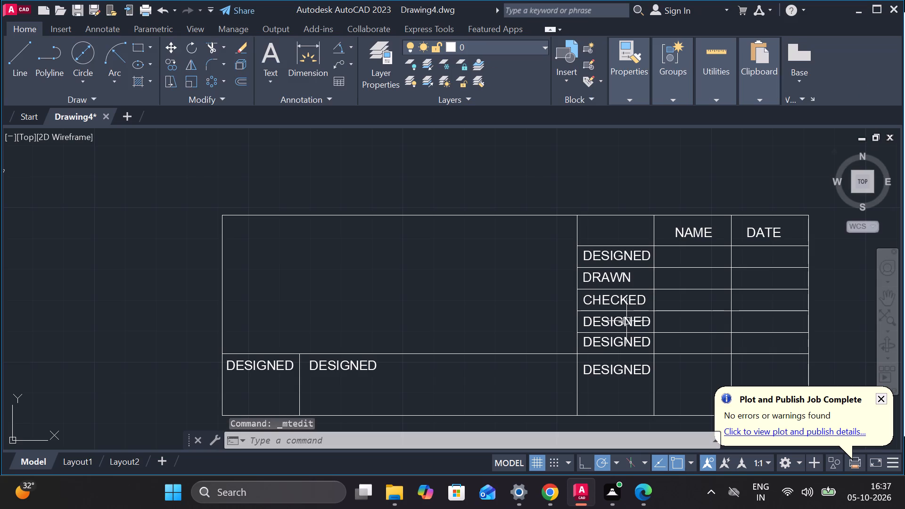
# Change the DESIGNED text directly below CHECKED in the first column to "STANDARD".
pyautogui.doubleClick(626, 321)
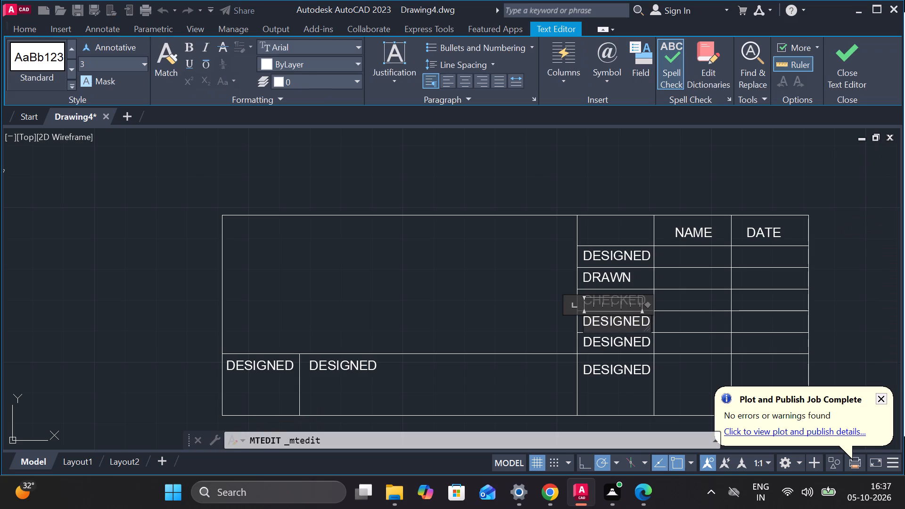
pyautogui.press('Right')
pyautogui.press('Right')
pyautogui.press('Right')
pyautogui.press('Right')
pyautogui.press('Right')
pyautogui.press('Right')
pyautogui.press('Right')
pyautogui.press('BackSpace')
pyautogui.press('BackSpace')
pyautogui.press('BackSpace')
pyautogui.press('BackSpace')
pyautogui.press('BackSpace')
pyautogui.press('BackSpace')
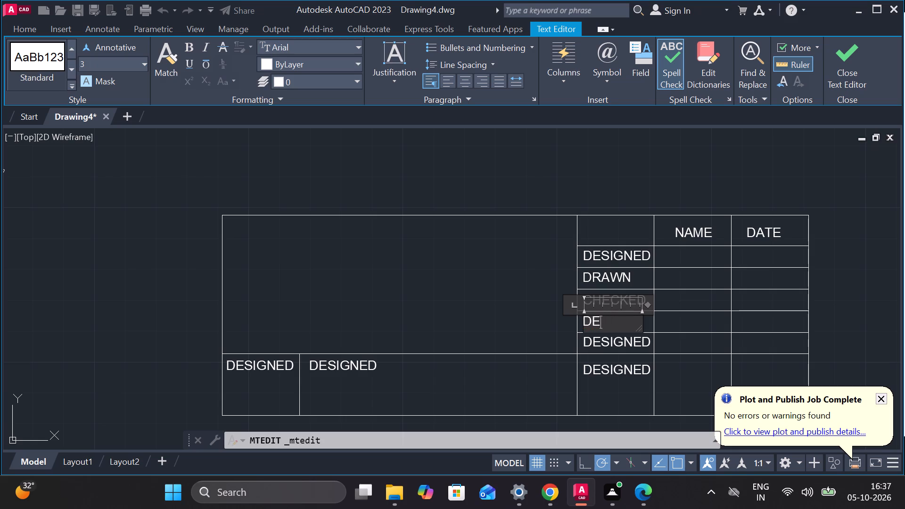
pyautogui.press('BackSpace')
pyautogui.press('BackSpace')
pyautogui.write('STANDARD')
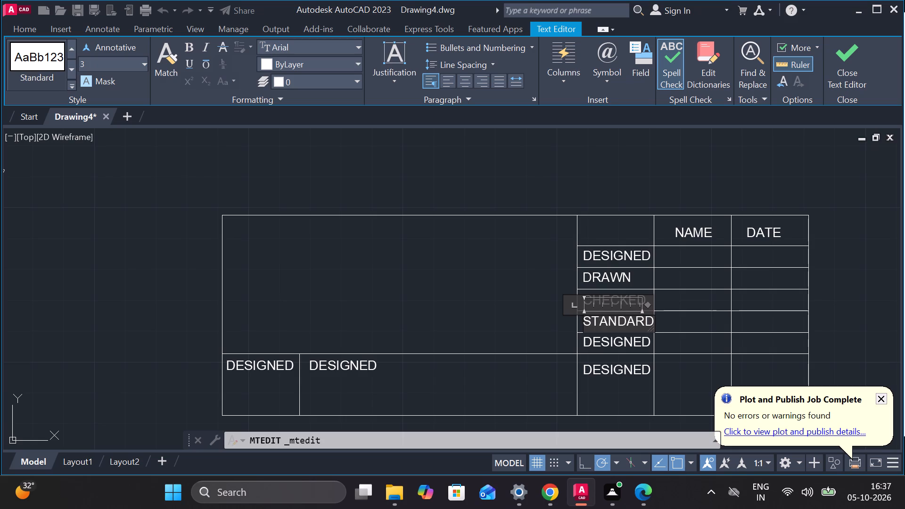
pyautogui.click(635, 343)
# Change the DESIGNED text directly below STANDARD in the first column to "APPROVED".
pyautogui.doubleClick(635, 343)
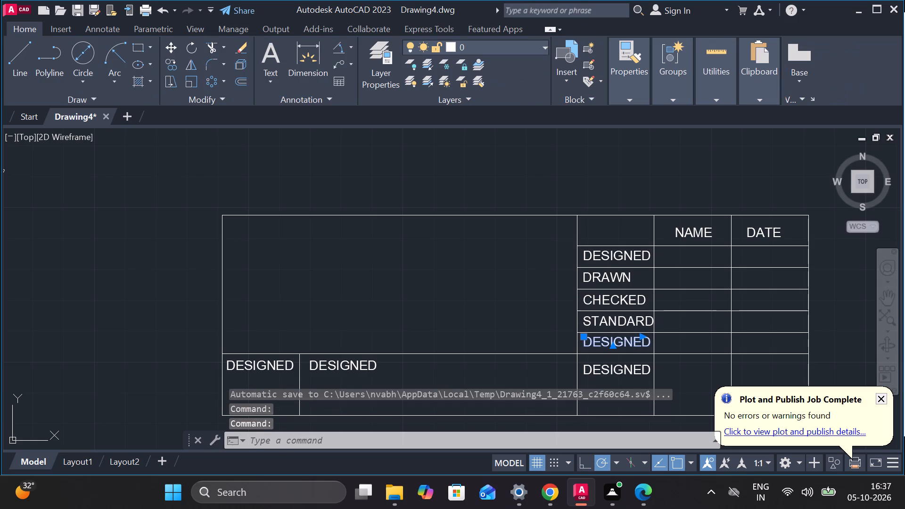
pyautogui.press('Right')
pyautogui.press('Right')
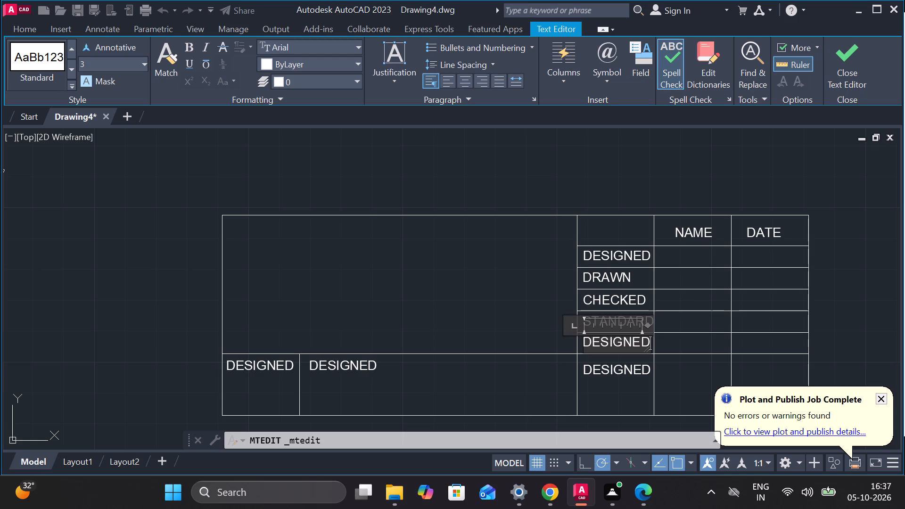
pyautogui.press('Right')
pyautogui.press('BackSpace')
pyautogui.press('BackSpace')
pyautogui.press('BackSpace')
pyautogui.press('BackSpace')
pyautogui.press('BackSpace')
pyautogui.press('BackSpace')
pyautogui.press('BackSpace')
pyautogui.press('BackSpace')
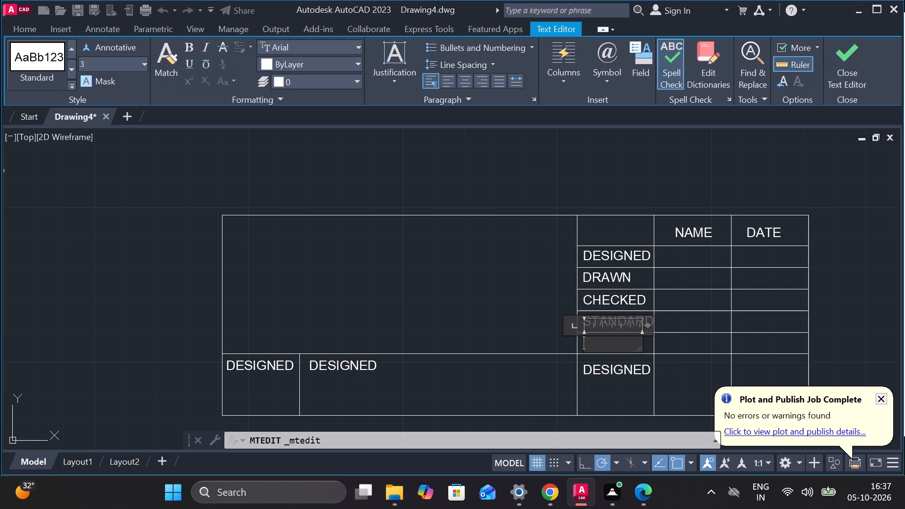
pyautogui.write('APPROVED')
pyautogui.click(625, 375)
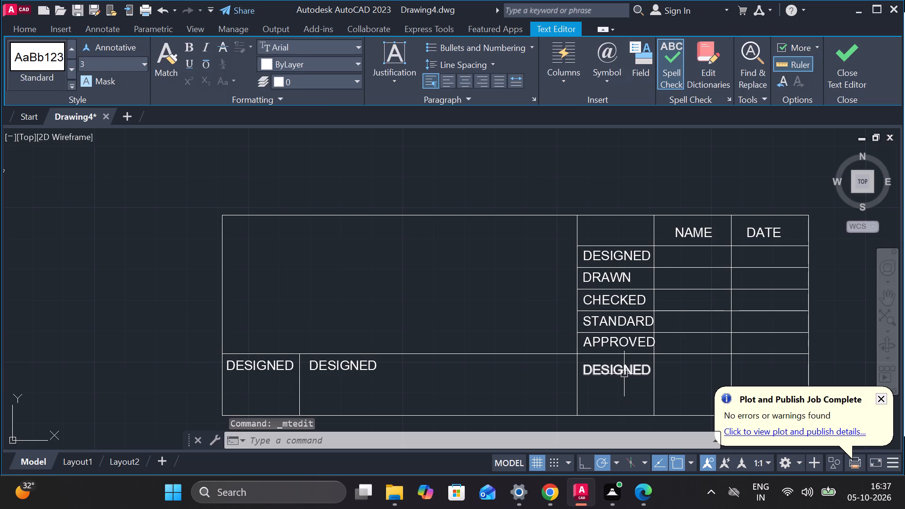
# Widen the text box of the DESIGNED label below APPROVED and replace its text with "DRAWING NO :".
pyautogui.doubleClick(624, 374)
pyautogui.scroll(2, 624, 374)
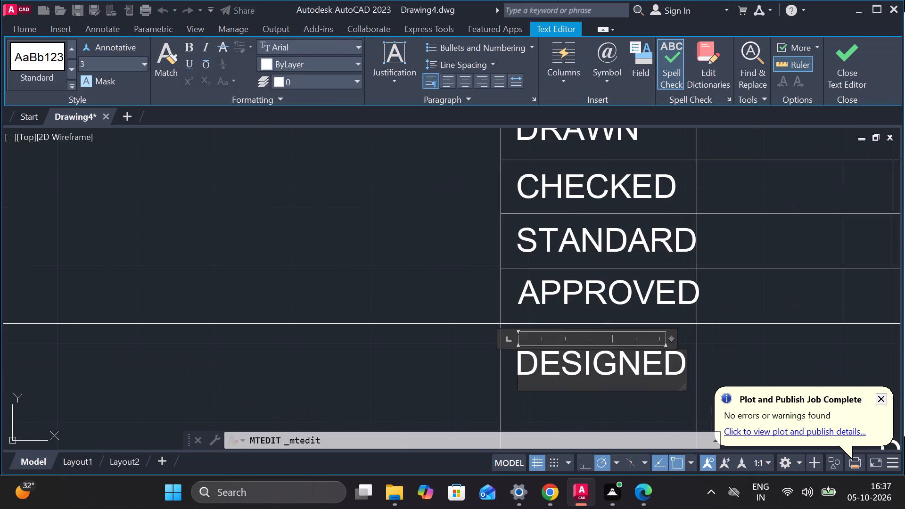
pyautogui.moveTo(686, 363); pyautogui.dragTo(740, 367)
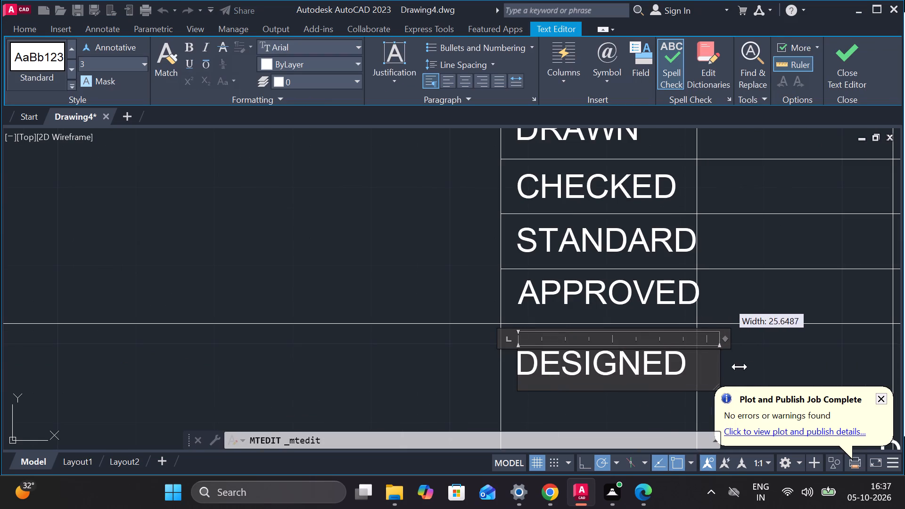
pyautogui.moveTo(740, 367); pyautogui.dragTo(758, 367)
pyautogui.click(694, 368)
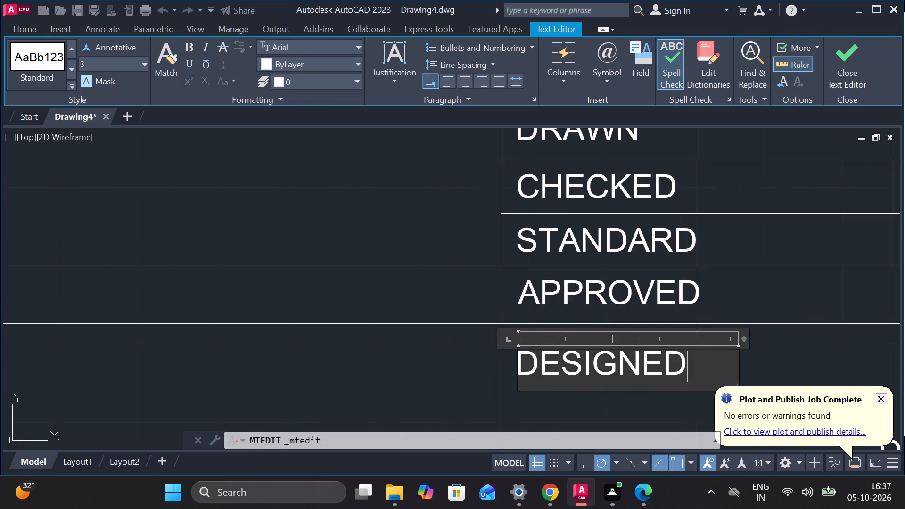
pyautogui.press('BackSpace')
pyautogui.press('BackSpace')
pyautogui.press('BackSpace')
pyautogui.press('BackSpace')
pyautogui.press('BackSpace')
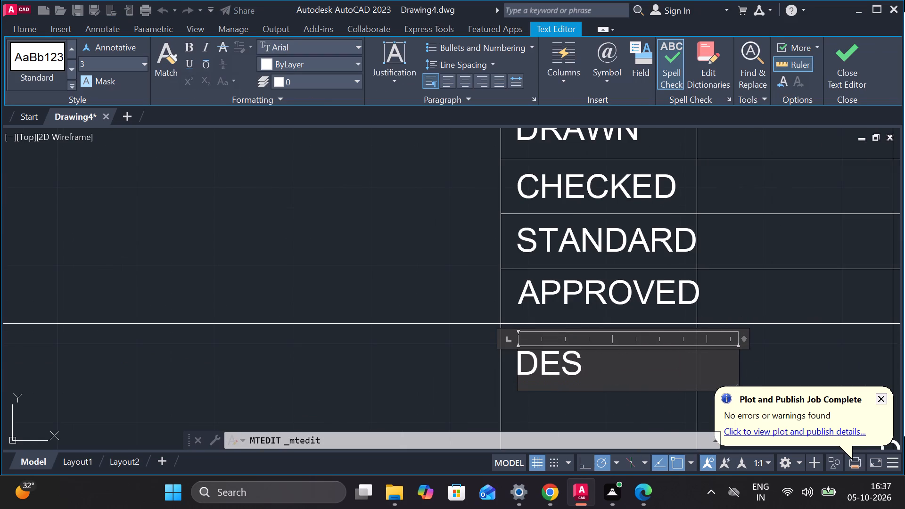
pyautogui.press('BackSpace')
pyautogui.press('BackSpace')
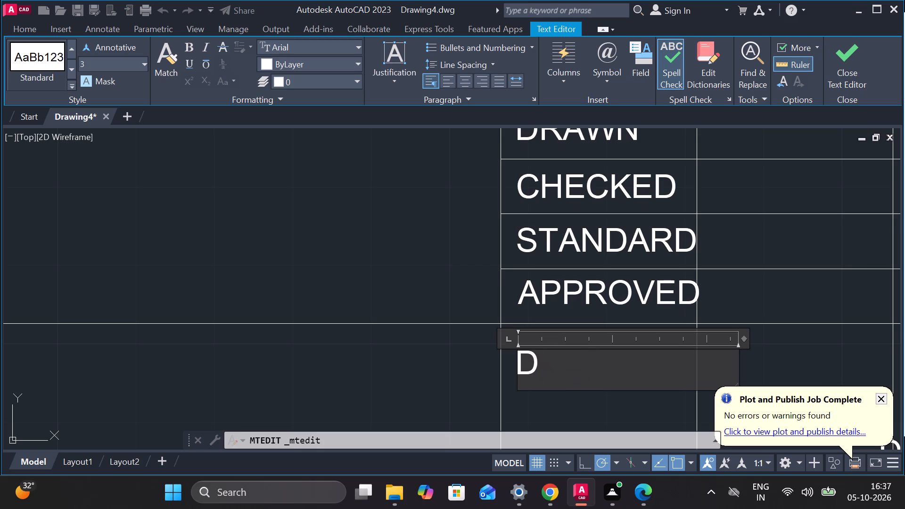
pyautogui.write('RAWINH')
pyautogui.press('BackSpace')
pyautogui.write('G NO')
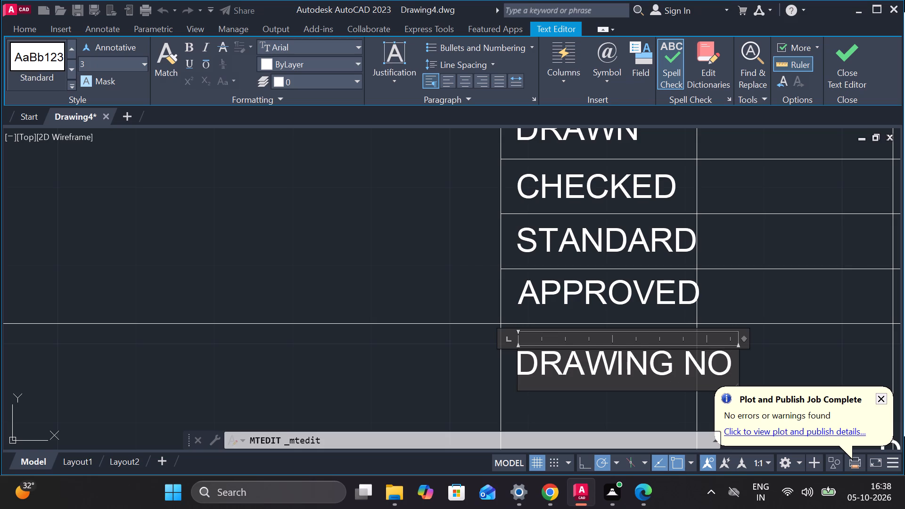
pyautogui.press('space')
pyautogui.hotkey('shift', ':')
pyautogui.press('BackSpace')
pyautogui.moveTo(739, 369); pyautogui.dragTo(765, 371)
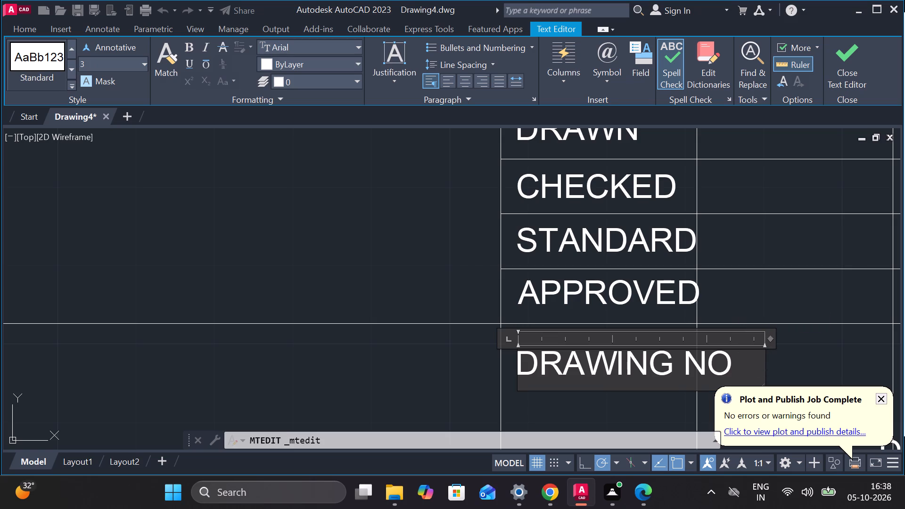
pyautogui.hotkey('shift', ':')
pyautogui.scroll(-2, 775, 290)
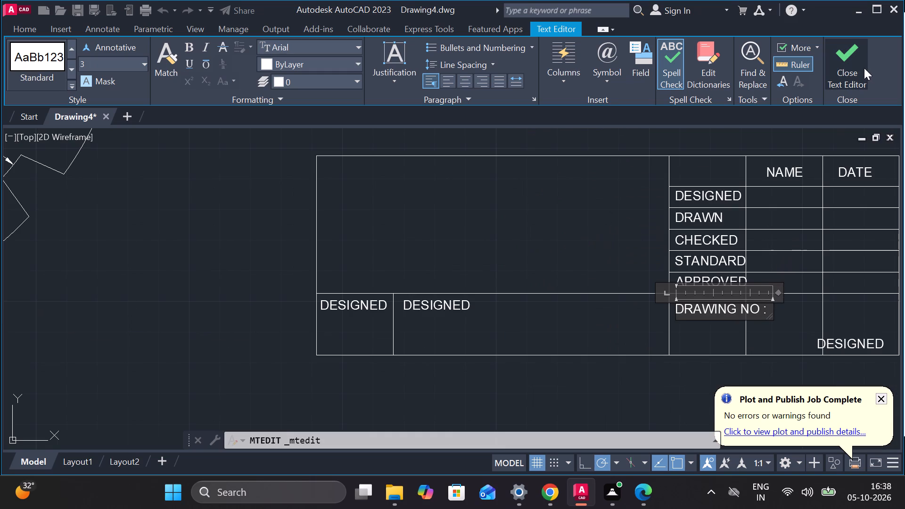
pyautogui.click(860, 68)
# Trim away the part of the vertical line between the first and NAME columns that crosses the DRAWING NO cell.
pyautogui.moveTo(562, 253); pyautogui.dragTo(465, 244, button='middle')
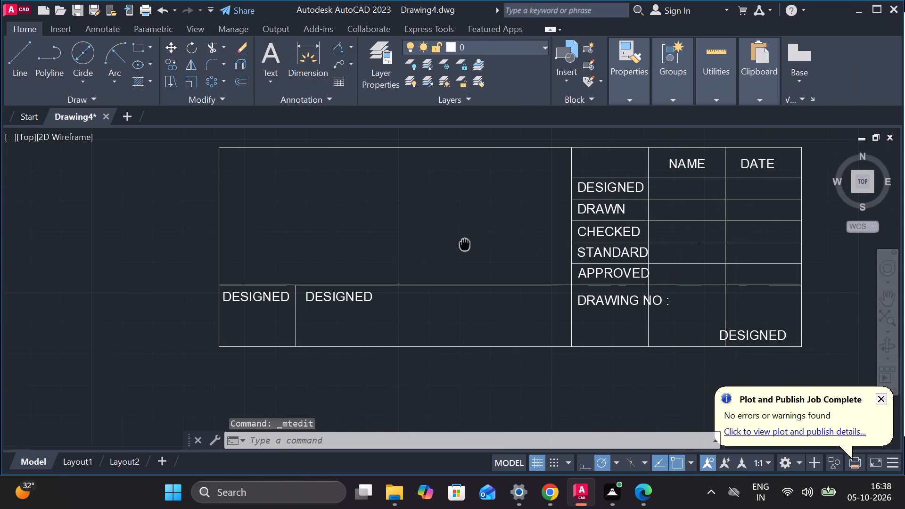
pyautogui.write('TR')
pyautogui.press('Return')
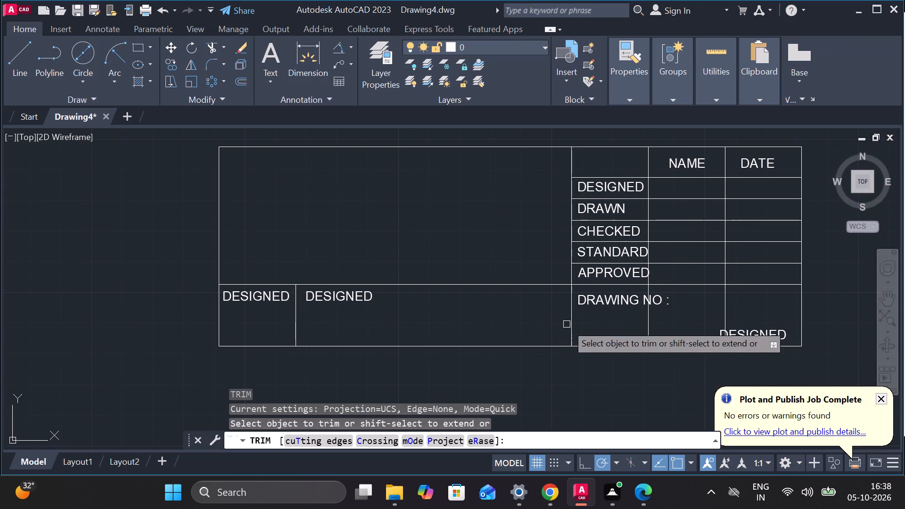
pyautogui.click(648, 328)
pyautogui.scroll(4, 648, 303)
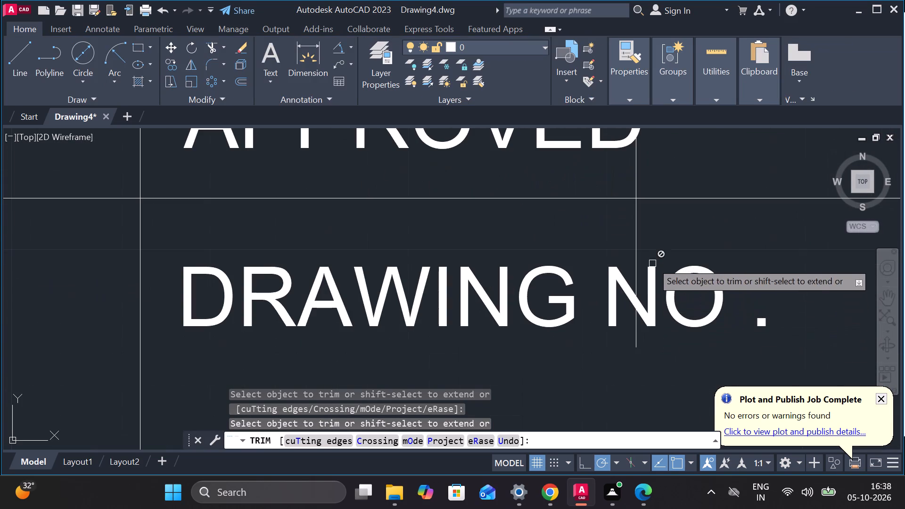
pyautogui.click(638, 239)
pyautogui.click(638, 263)
pyautogui.scroll(-3, 634, 266)
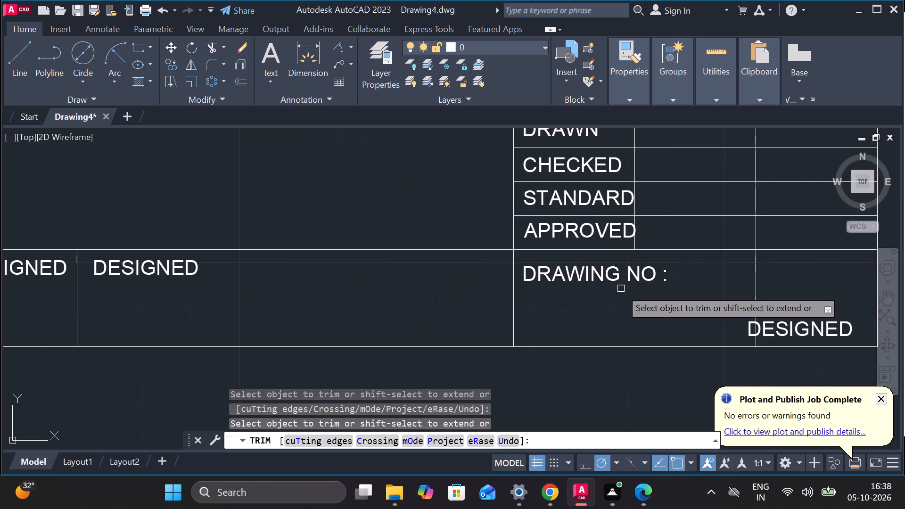
# Trim away the part of the vertical line between the NAME and DATE columns that lies below the APPROVED row.
pyautogui.moveTo(653, 302); pyautogui.dragTo(496, 340, button='middle')
pyautogui.scroll(2, 521, 317)
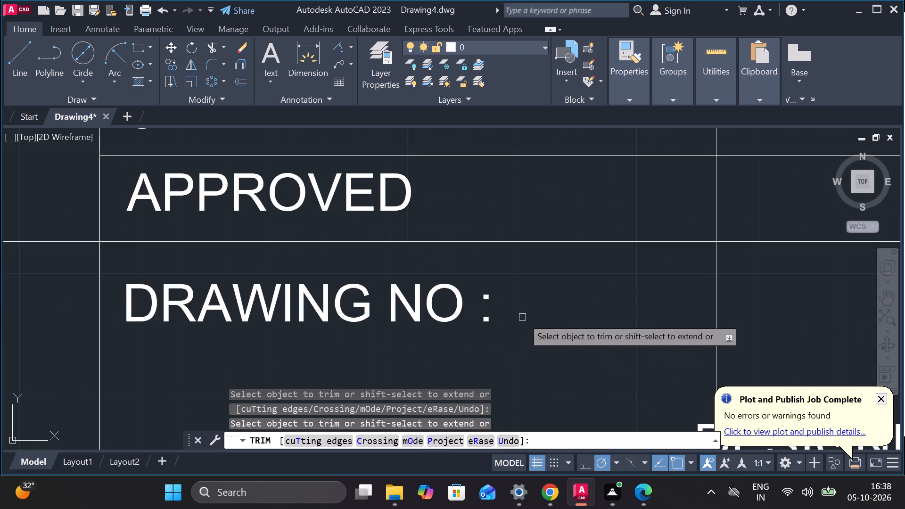
pyautogui.scroll(-3, 523, 313)
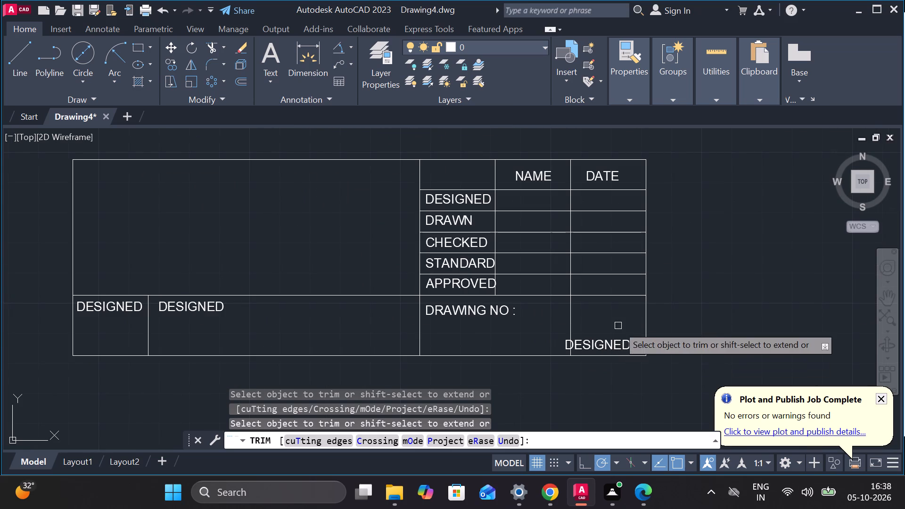
pyautogui.click(568, 302)
pyautogui.scroll(3, 571, 339)
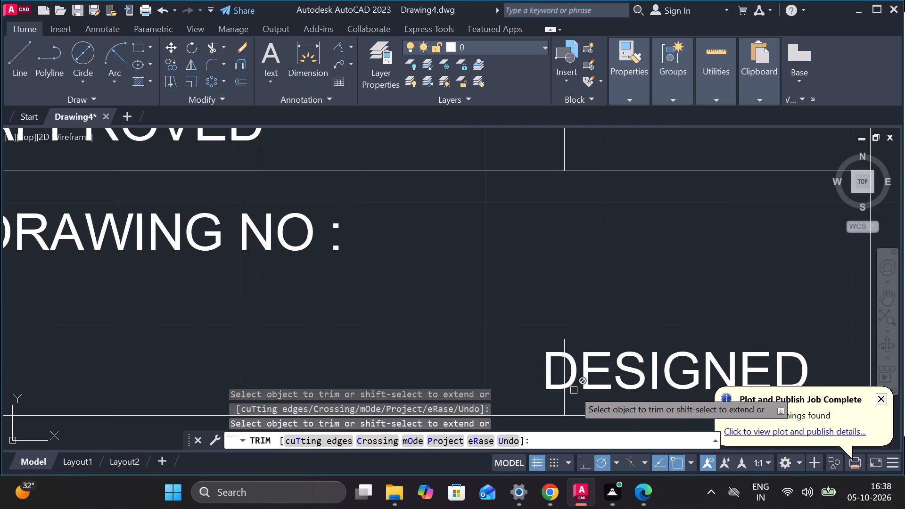
pyautogui.click(564, 397)
pyautogui.click(568, 407)
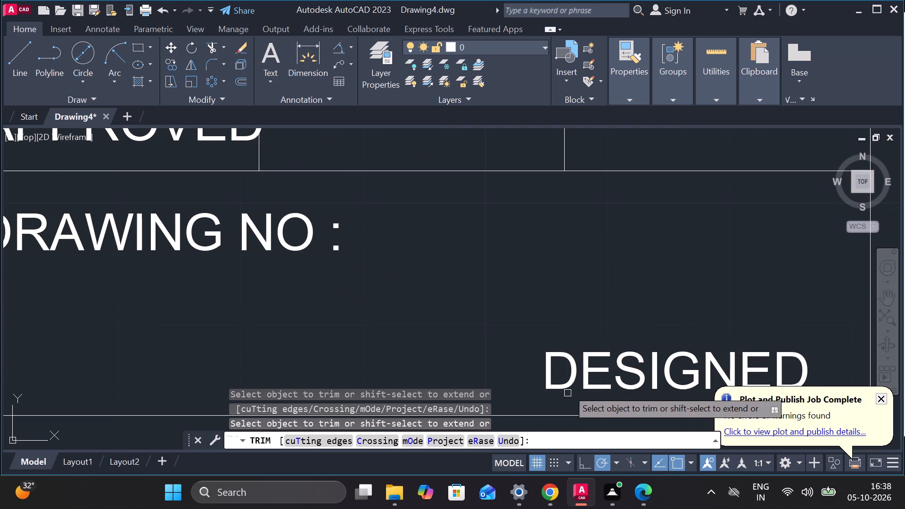
pyautogui.scroll(-2, 556, 301)
pyautogui.moveTo(560, 296); pyautogui.dragTo(484, 287, button='middle')
pyautogui.press('Escape')
# Widen the text box of the DESIGNED label below DRAWING NO and replace its text with "SHEET NO: 1 OF 1".
pyautogui.doubleClick(514, 314)
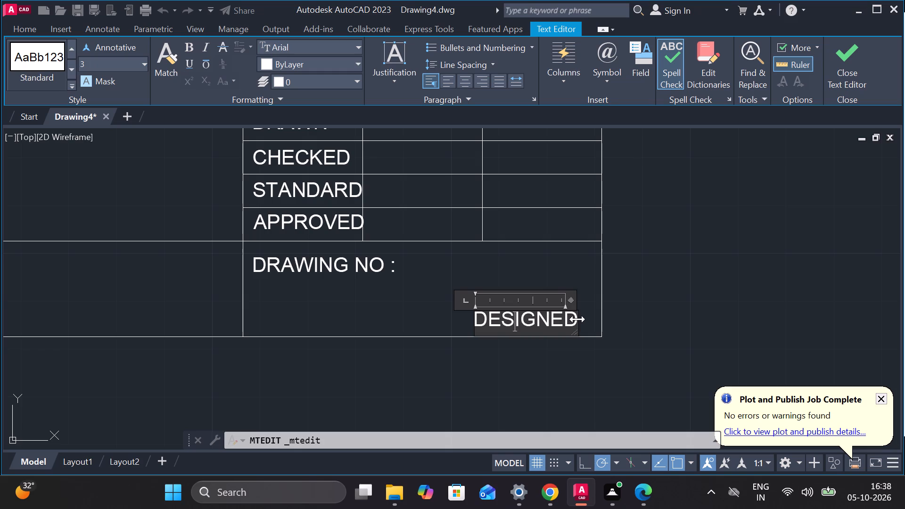
pyautogui.moveTo(577, 319); pyautogui.dragTo(650, 318)
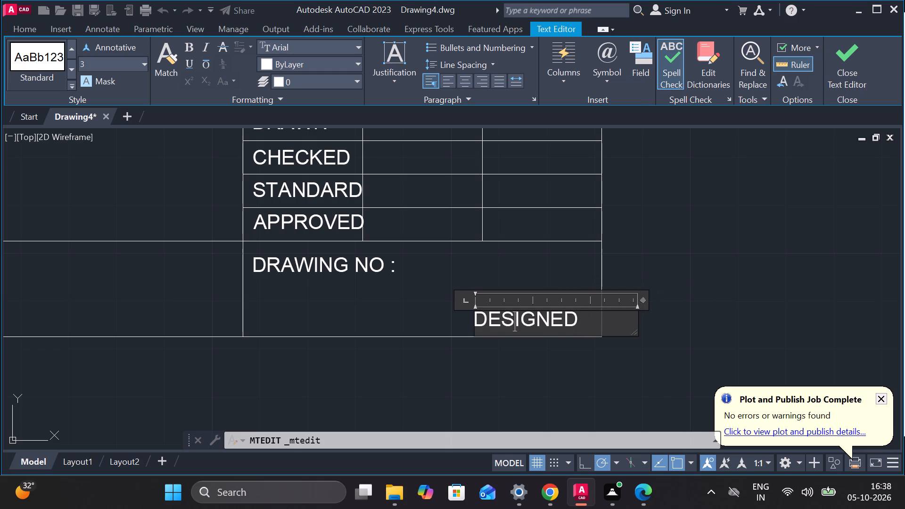
pyautogui.click(589, 320)
pyautogui.press('BackSpace')
pyautogui.press('BackSpace')
pyautogui.press('BackSpace')
pyautogui.press('BackSpace')
pyautogui.press('BackSpace')
pyautogui.press('BackSpace')
pyautogui.press('BackSpace')
pyautogui.press('BackSpace')
pyautogui.press('BackSpace')
pyautogui.press('BackSpace')
pyautogui.press('BackSpace')
pyautogui.press('BackSpace')
pyautogui.press('BackSpace')
pyautogui.write('SHEET')
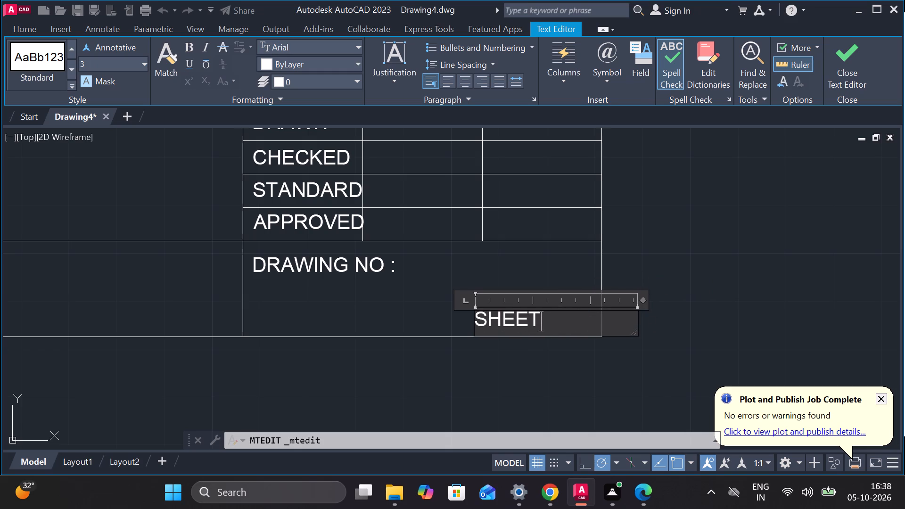
pyautogui.press('space')
pyautogui.write('NO')
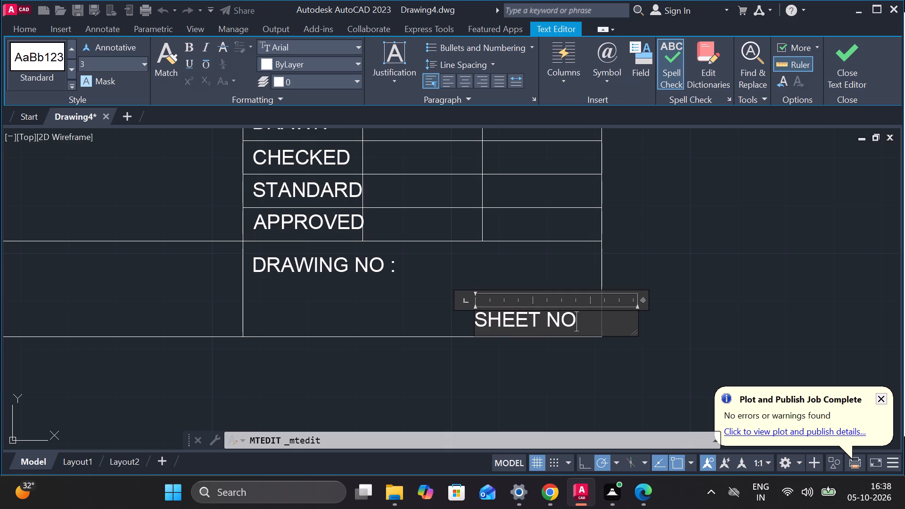
pyautogui.hotkey('shift', ':')
pyautogui.press('space')
pyautogui.write('1')
pyautogui.press('o')
pyautogui.press('f')
pyautogui.press('f')
pyautogui.press('1')
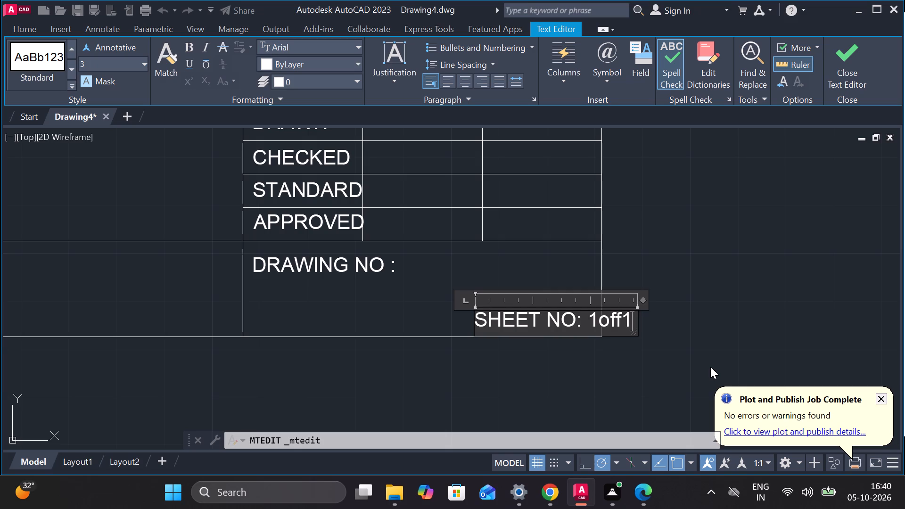
pyautogui.press('BackSpace')
pyautogui.press('BackSpace')
pyautogui.press('BackSpace')
pyautogui.press('BackSpace')
pyautogui.press('space')
pyautogui.press('Tab')
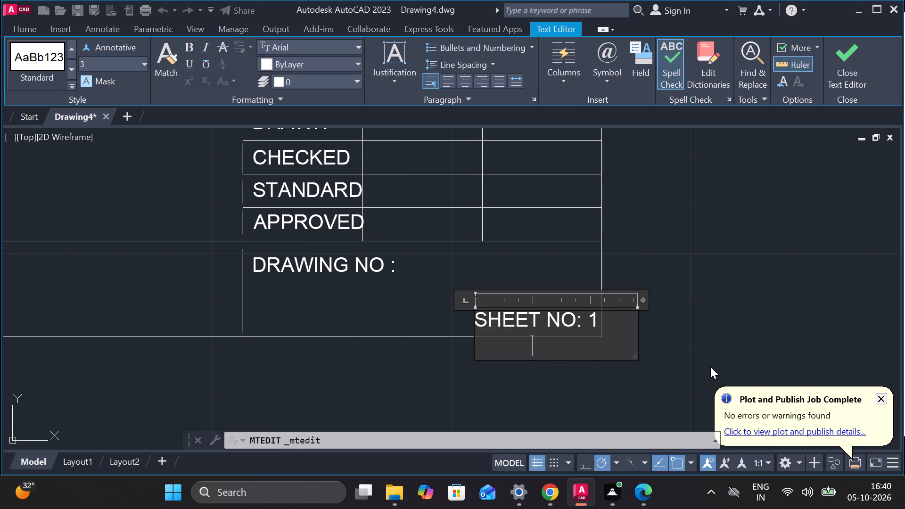
pyautogui.press('o')
pyautogui.press('BackSpace')
pyautogui.press('BackSpace')
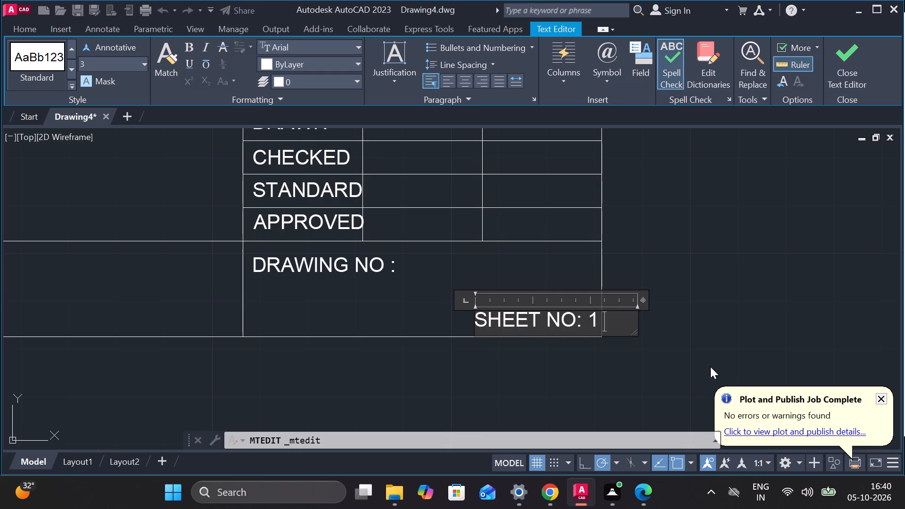
pyautogui.write('OF')
pyautogui.press('space')
pyautogui.write('1')
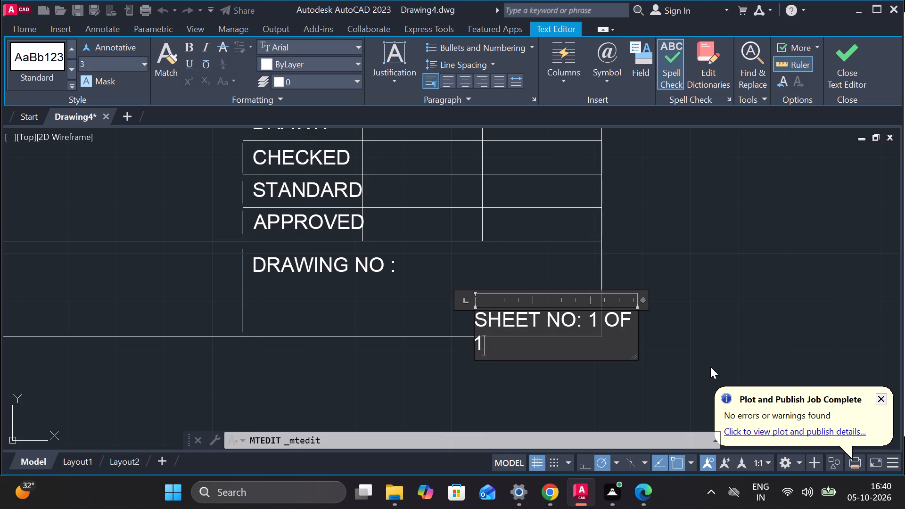
pyautogui.moveTo(636, 332); pyautogui.dragTo(641, 332)
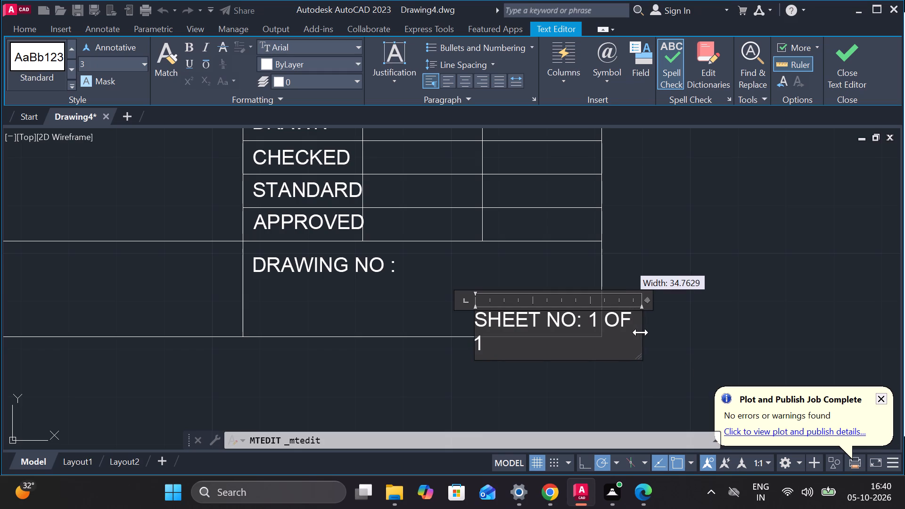
pyautogui.moveTo(641, 332); pyautogui.dragTo(644, 332)
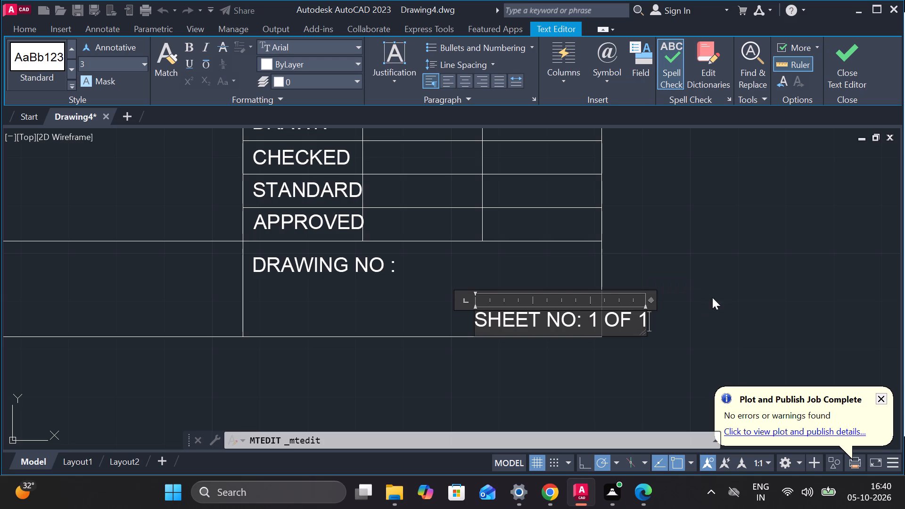
pyautogui.click(839, 84)
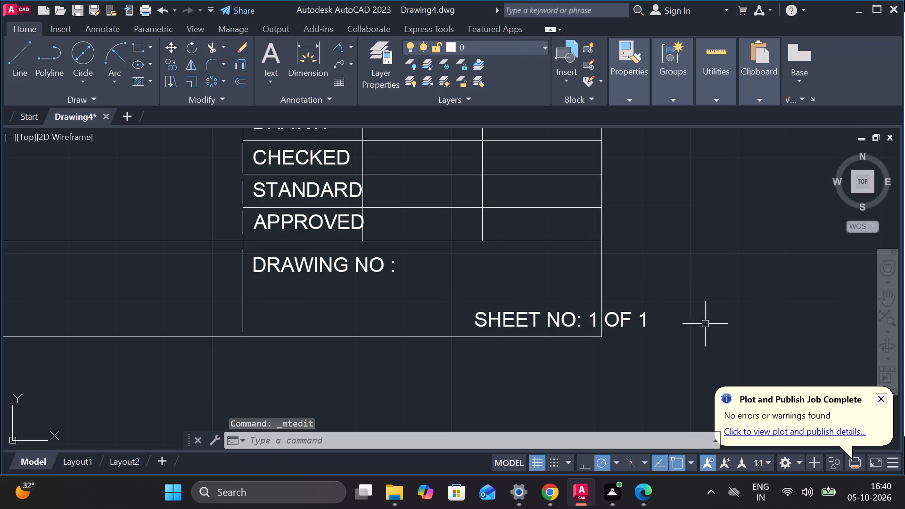
# Move the SHEET NO text horizontally about 11 units towards the inside of the DRAWING NO cell, clear of the title block's border.
pyautogui.click(599, 324)
pyautogui.click(498, 320)
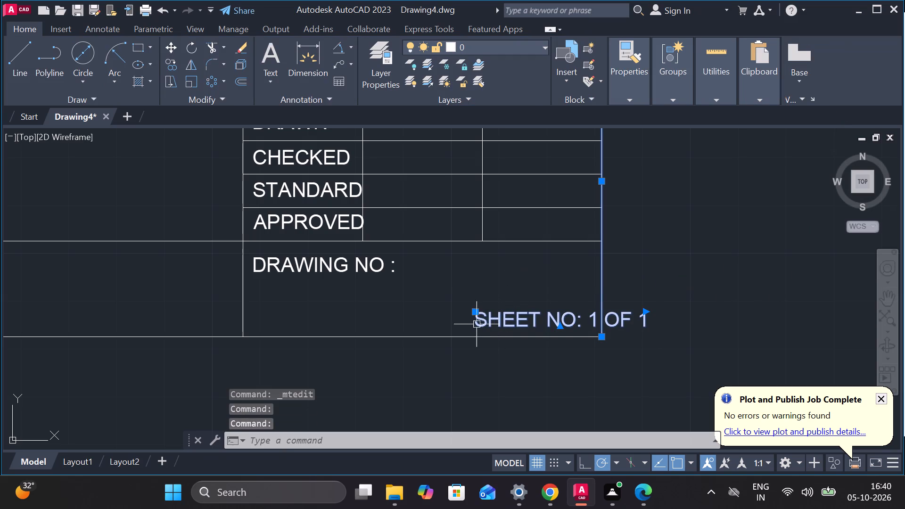
pyautogui.click(473, 312)
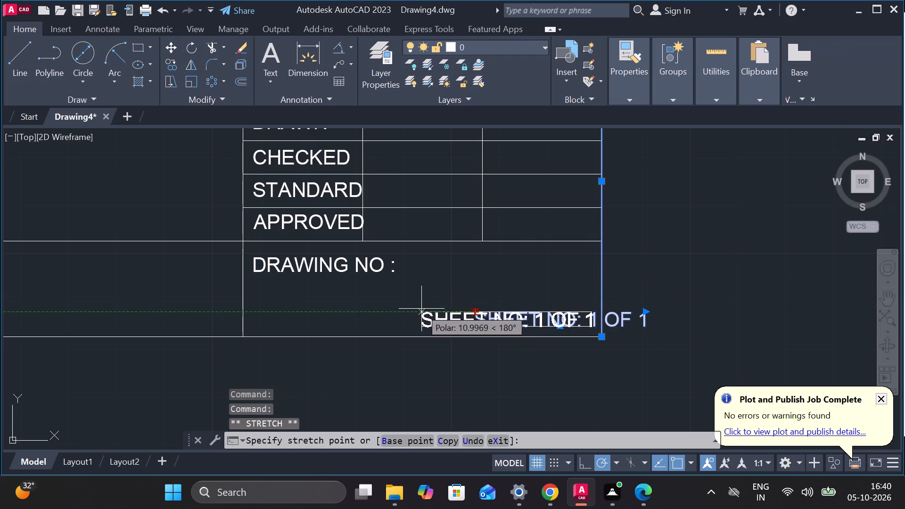
pyautogui.click(420, 309)
pyautogui.press('Escape')
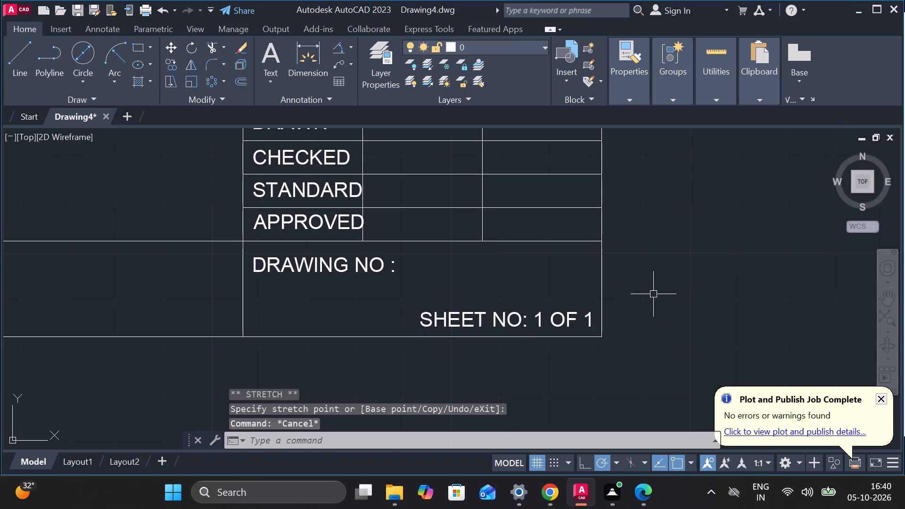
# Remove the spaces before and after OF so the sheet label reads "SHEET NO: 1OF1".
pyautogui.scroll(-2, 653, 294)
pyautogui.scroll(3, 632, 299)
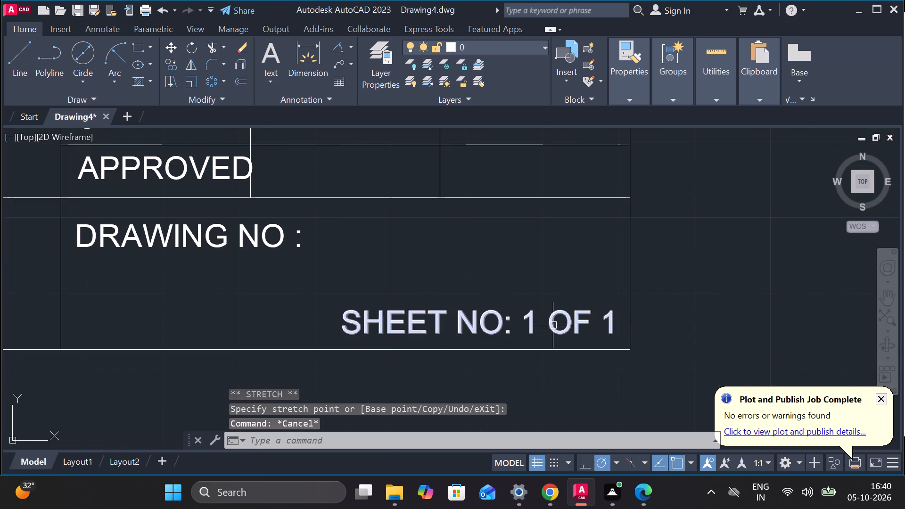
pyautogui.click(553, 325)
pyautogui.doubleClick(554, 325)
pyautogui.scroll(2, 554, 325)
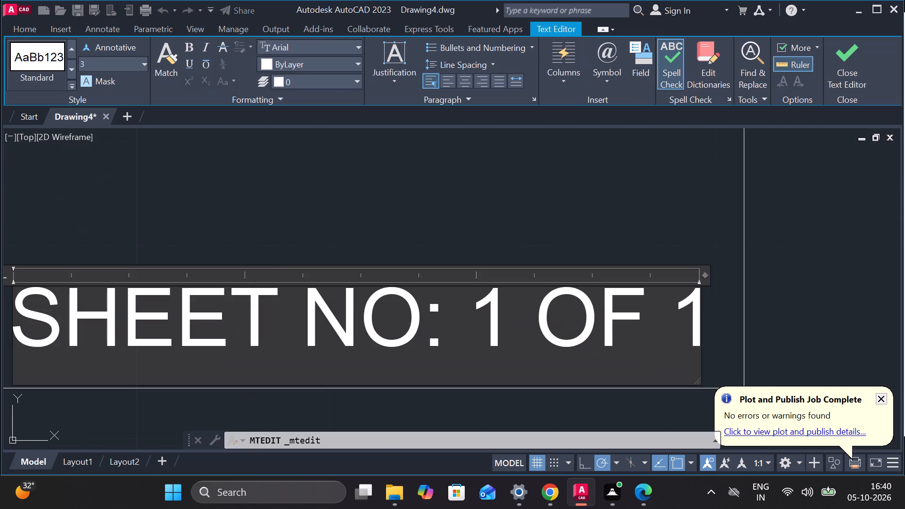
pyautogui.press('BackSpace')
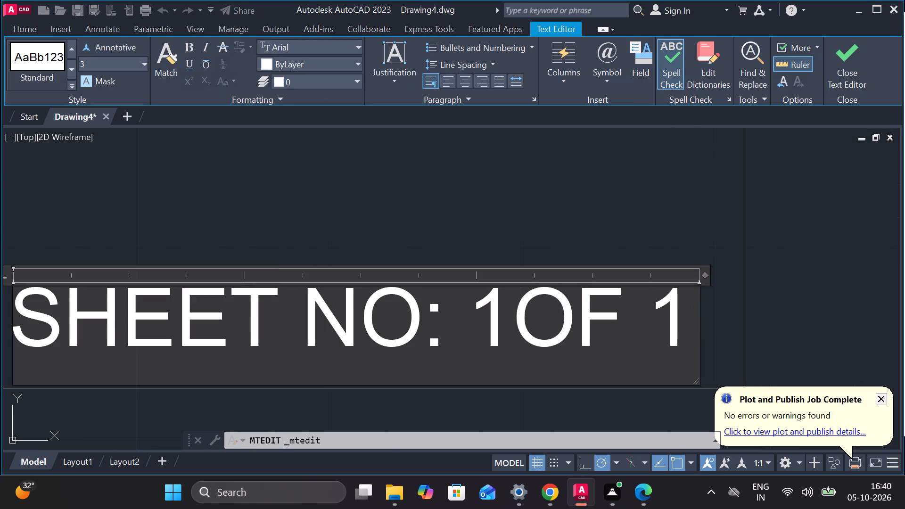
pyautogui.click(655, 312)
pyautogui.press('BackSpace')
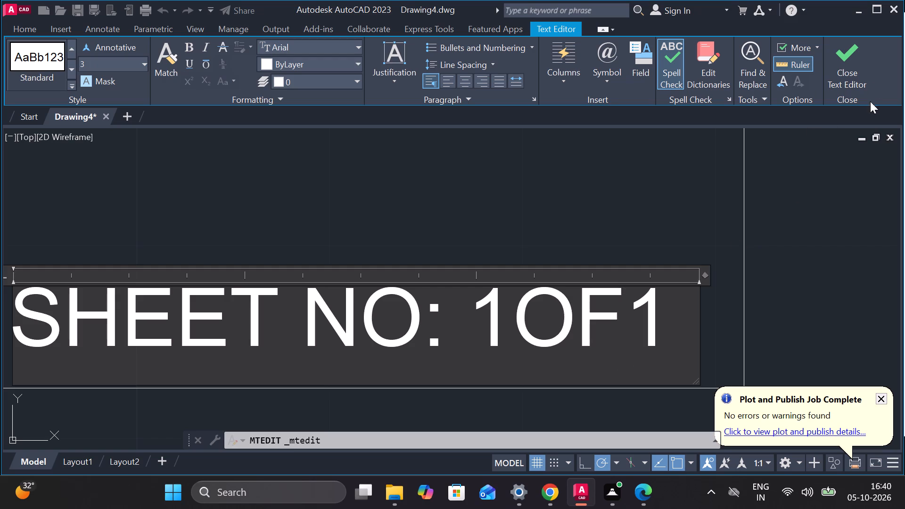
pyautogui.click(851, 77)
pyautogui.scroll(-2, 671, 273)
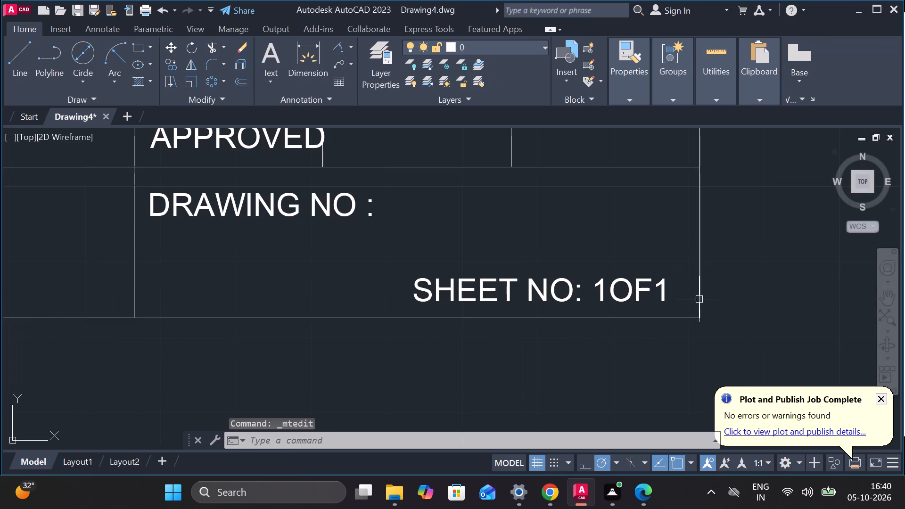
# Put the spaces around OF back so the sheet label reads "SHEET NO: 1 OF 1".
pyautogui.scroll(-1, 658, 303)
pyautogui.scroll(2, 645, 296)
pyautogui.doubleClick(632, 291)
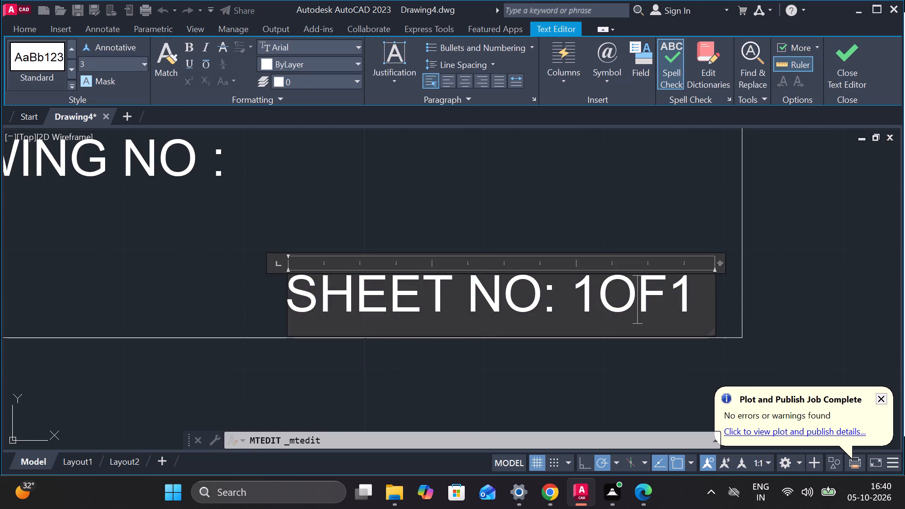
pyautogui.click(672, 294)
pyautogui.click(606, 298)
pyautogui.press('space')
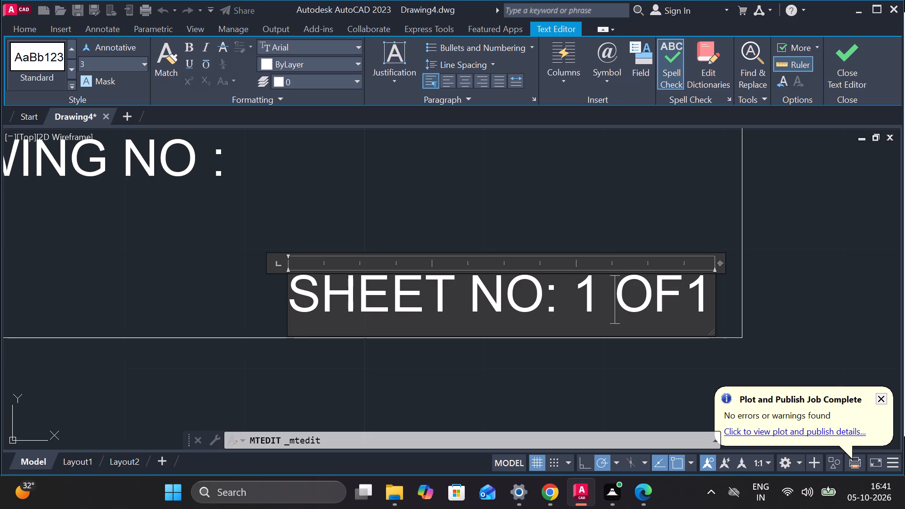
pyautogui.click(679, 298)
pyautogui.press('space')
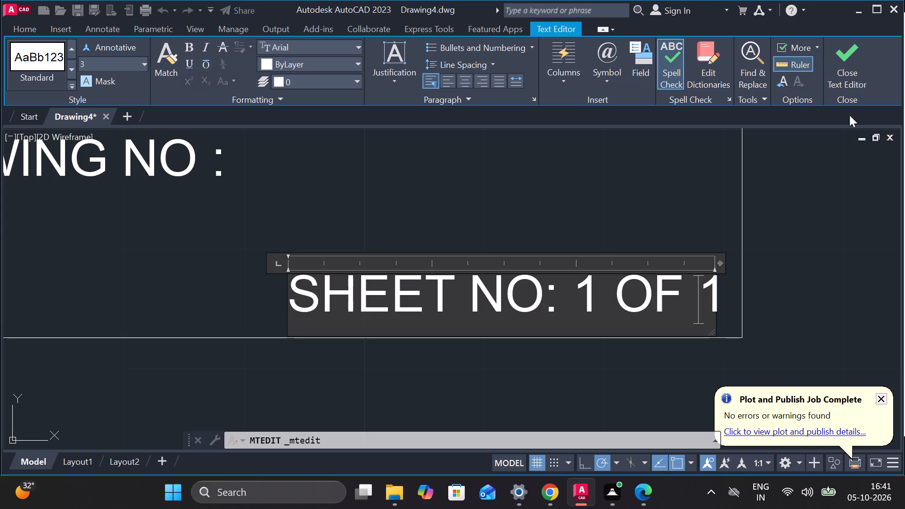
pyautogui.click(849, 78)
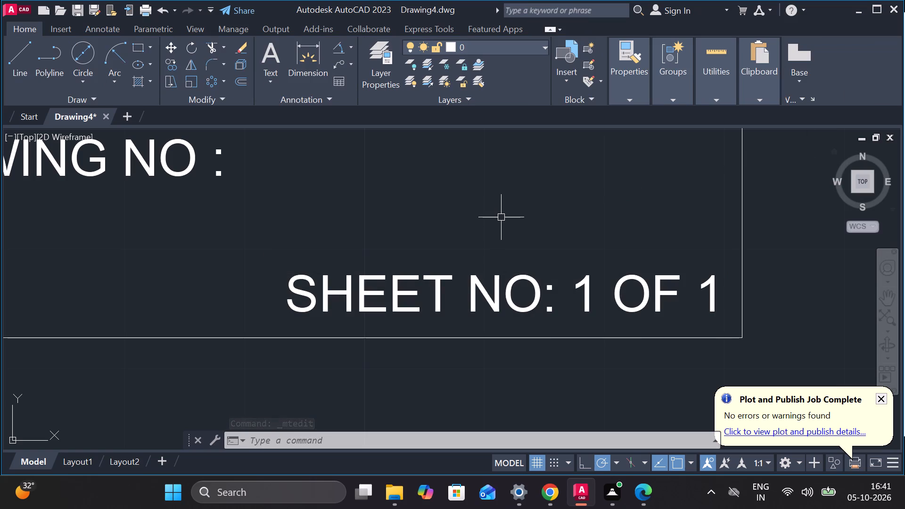
# Examine the whole title block, checking how its labels fit their cells and where it sits beside the sector drawing.
pyautogui.scroll(-3, 511, 225)
pyautogui.moveTo(519, 225); pyautogui.dragTo(568, 238, button='middle')
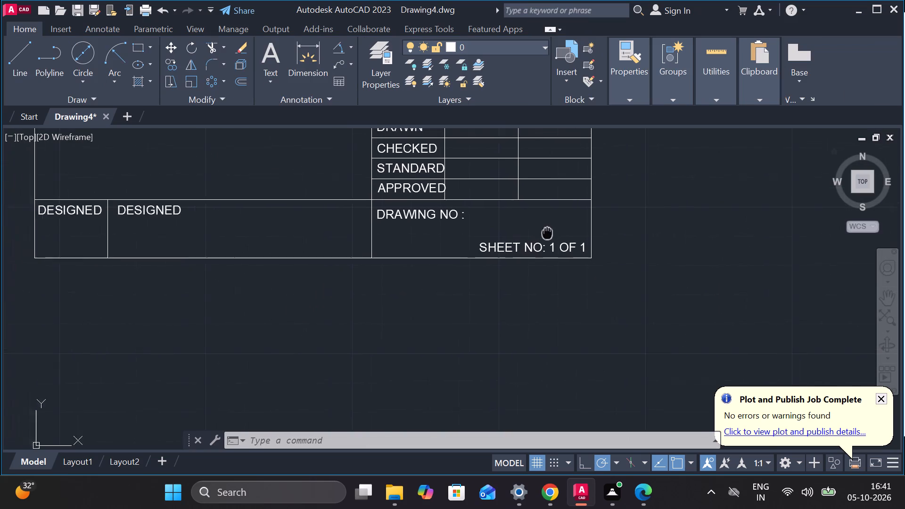
pyautogui.moveTo(568, 238); pyautogui.dragTo(658, 258, button='middle')
pyautogui.moveTo(363, 274); pyautogui.dragTo(504, 328, button='middle')
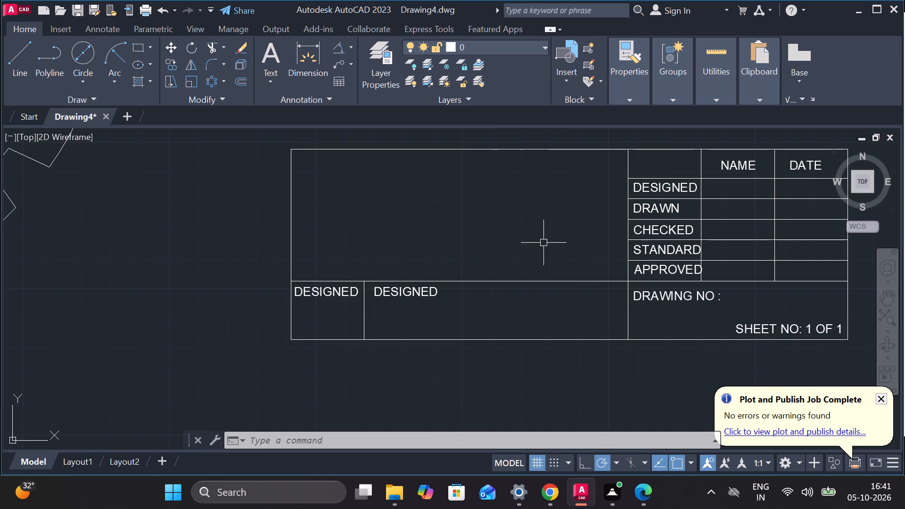
pyautogui.moveTo(543, 243); pyautogui.dragTo(466, 246, button='middle')
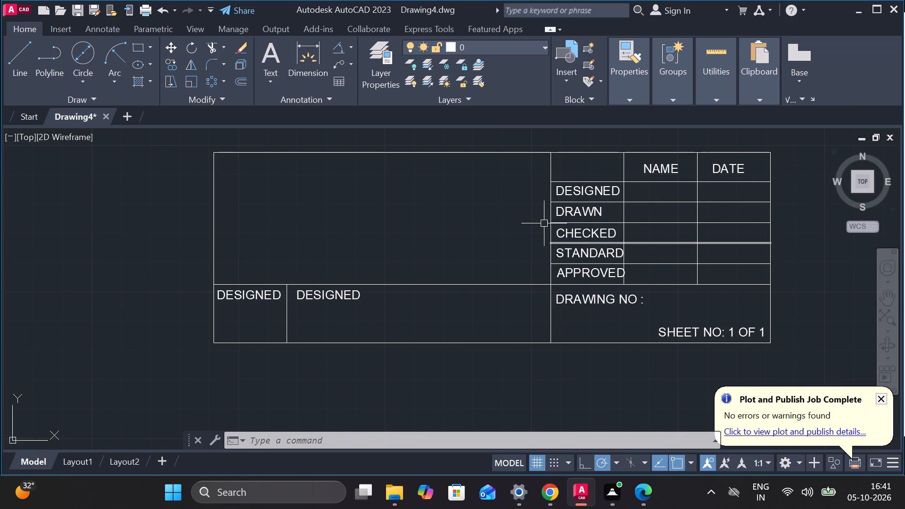
pyautogui.moveTo(469, 212); pyautogui.dragTo(424, 212, button='middle')
pyautogui.scroll(2, 639, 242)
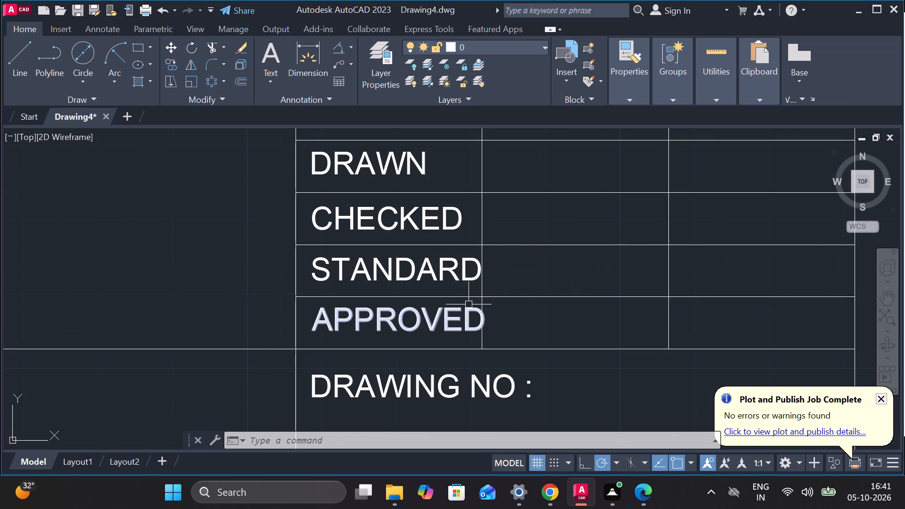
pyautogui.scroll(-4, 441, 297)
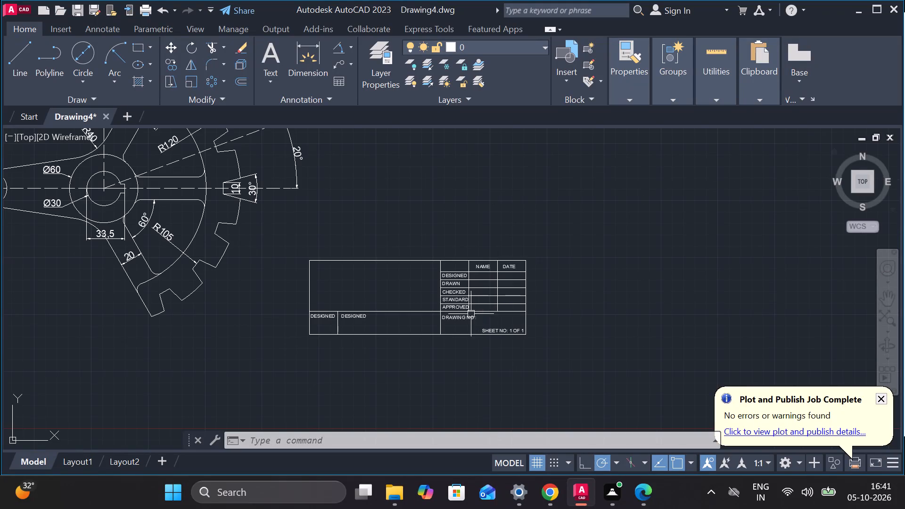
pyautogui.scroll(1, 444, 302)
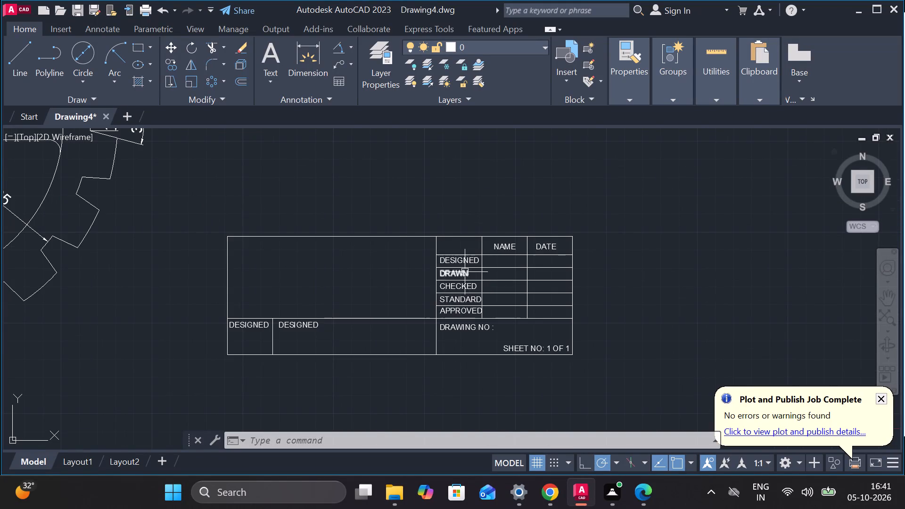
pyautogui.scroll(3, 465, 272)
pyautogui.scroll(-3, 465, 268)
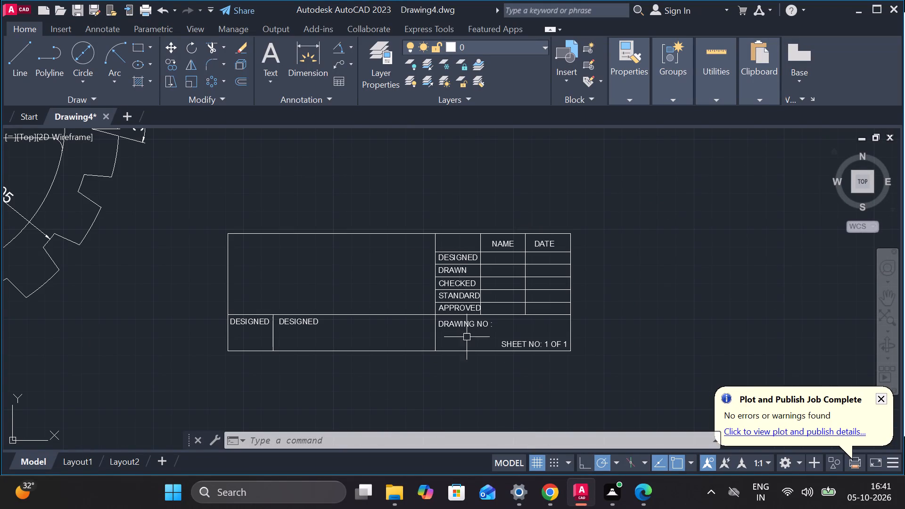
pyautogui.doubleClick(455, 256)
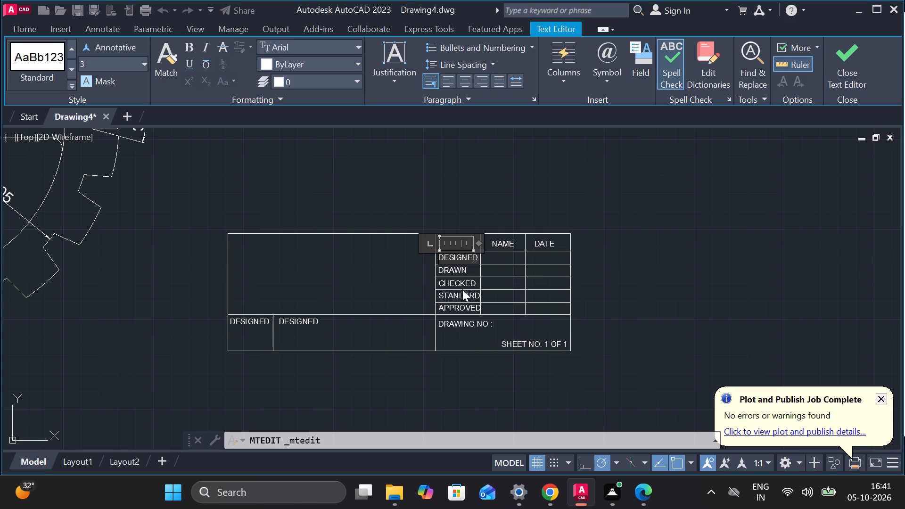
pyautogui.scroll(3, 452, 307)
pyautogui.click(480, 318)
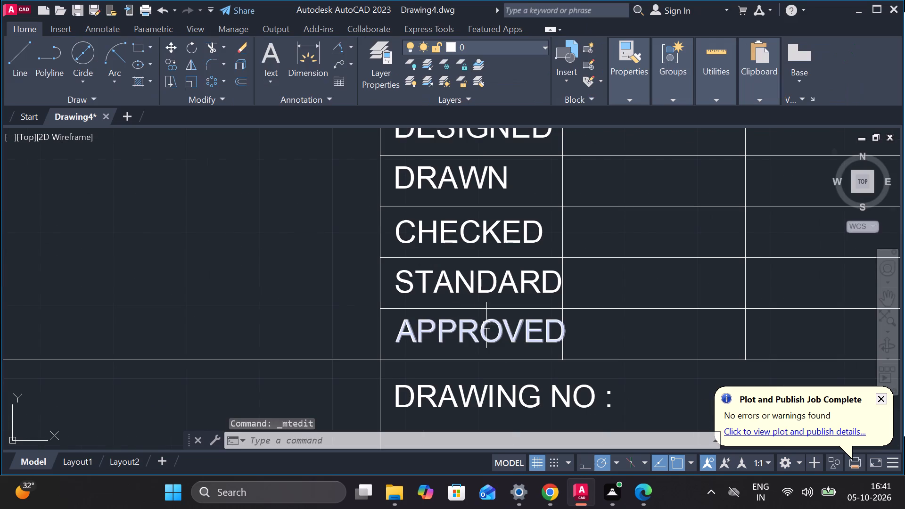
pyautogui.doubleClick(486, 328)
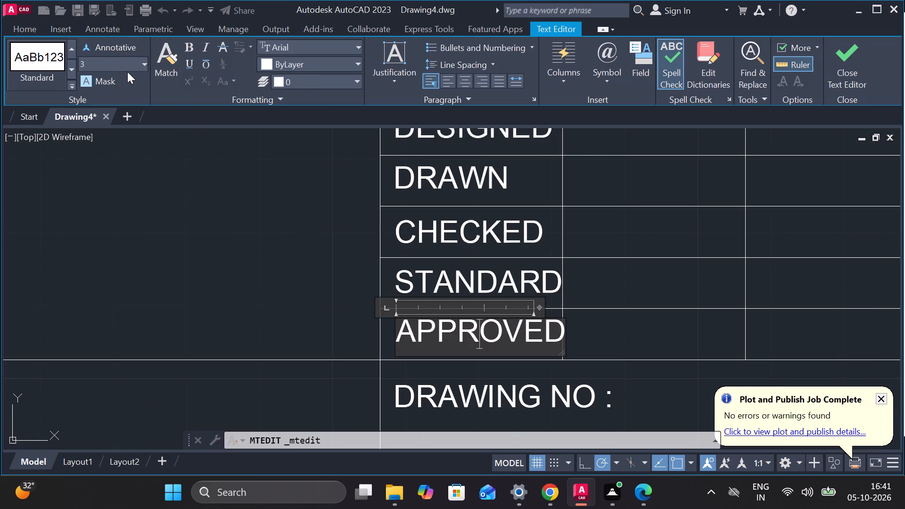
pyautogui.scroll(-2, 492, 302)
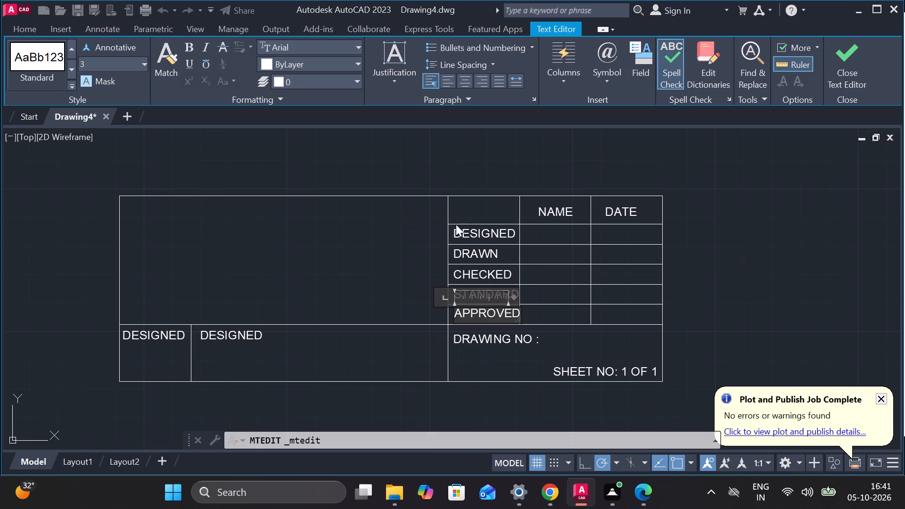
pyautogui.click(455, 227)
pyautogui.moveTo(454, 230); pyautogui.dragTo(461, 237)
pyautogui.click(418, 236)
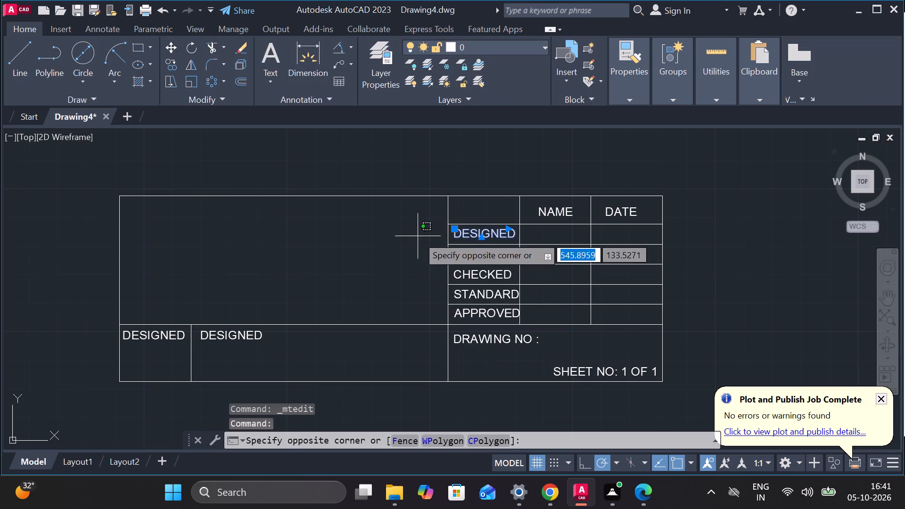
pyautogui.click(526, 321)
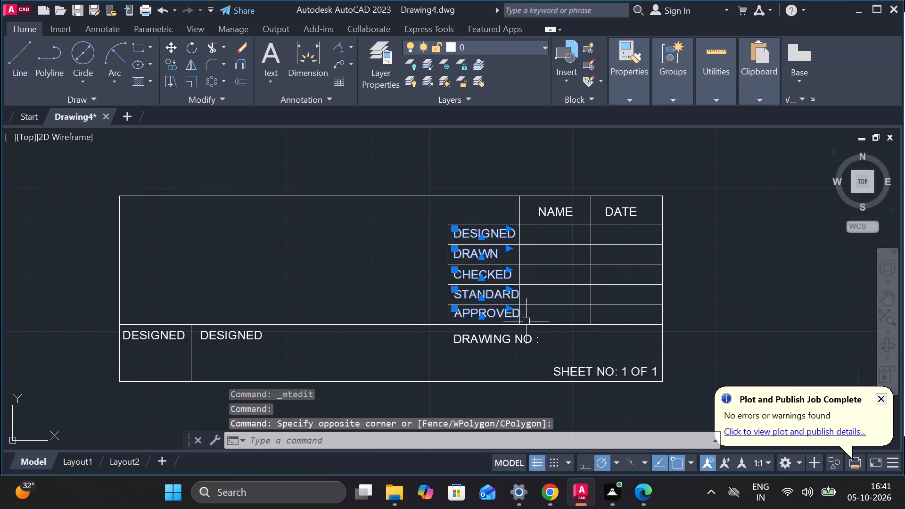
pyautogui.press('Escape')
# Set the text height of the APPROVED label in the title block to 2.5.
pyautogui.doubleClick(473, 313)
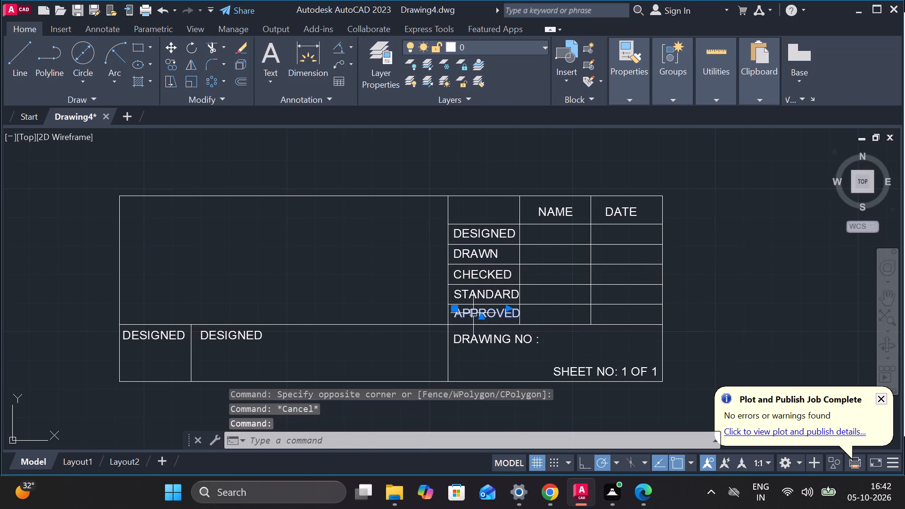
pyautogui.moveTo(126, 65); pyautogui.dragTo(74, 62)
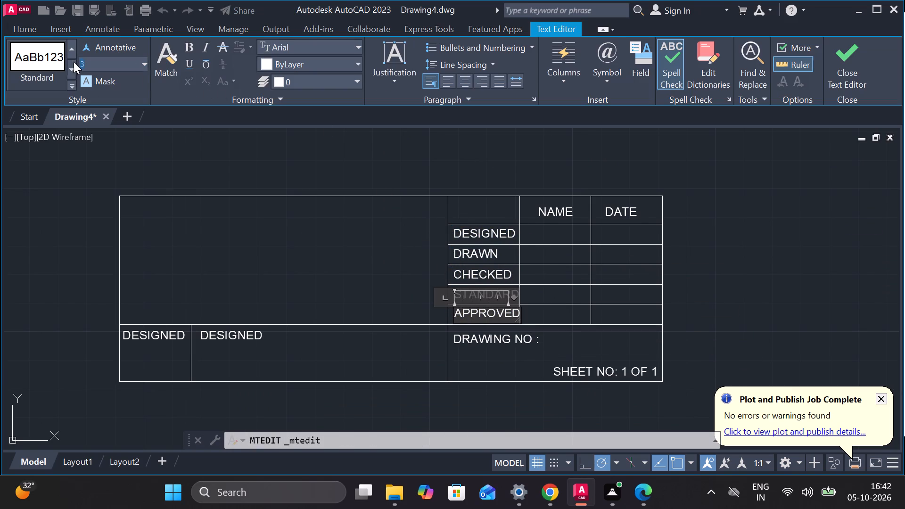
pyautogui.moveTo(74, 62); pyautogui.dragTo(73, 62)
pyautogui.press('2')
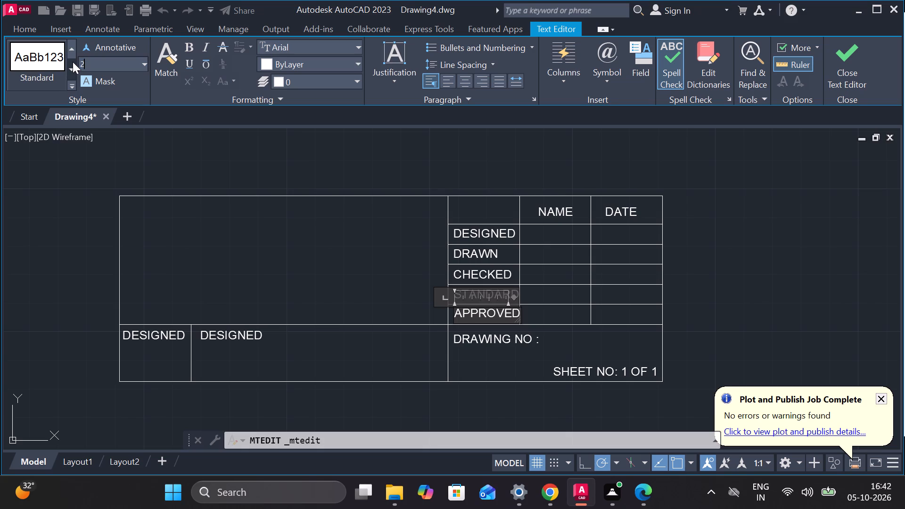
pyautogui.press('.')
pyautogui.press('5')
pyautogui.click(517, 310)
pyautogui.moveTo(517, 310); pyautogui.dragTo(477, 313)
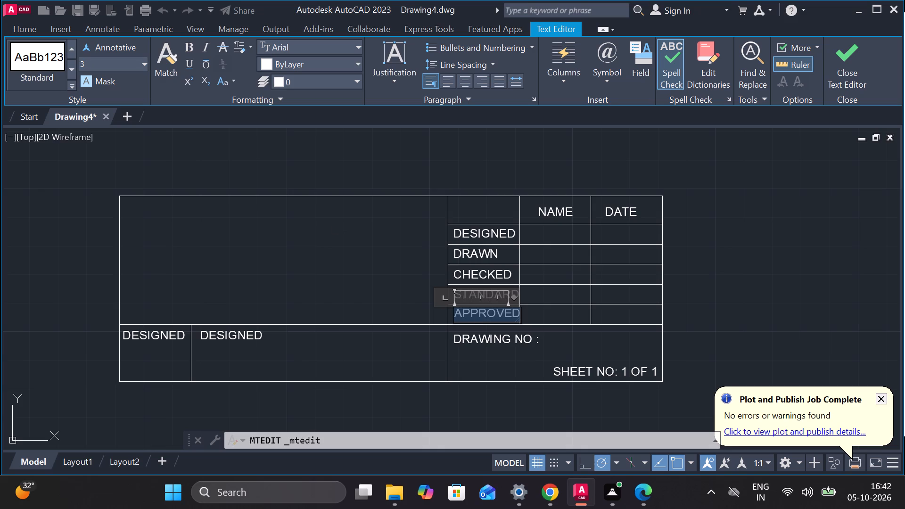
pyautogui.click(130, 61)
pyautogui.press('2')
pyautogui.press('.')
pyautogui.press('5')
pyautogui.press('Return')
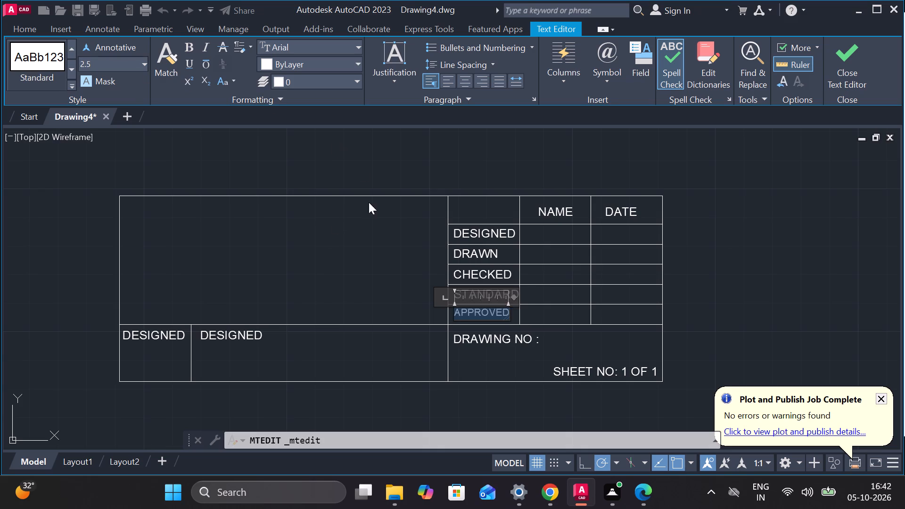
pyautogui.click(831, 64)
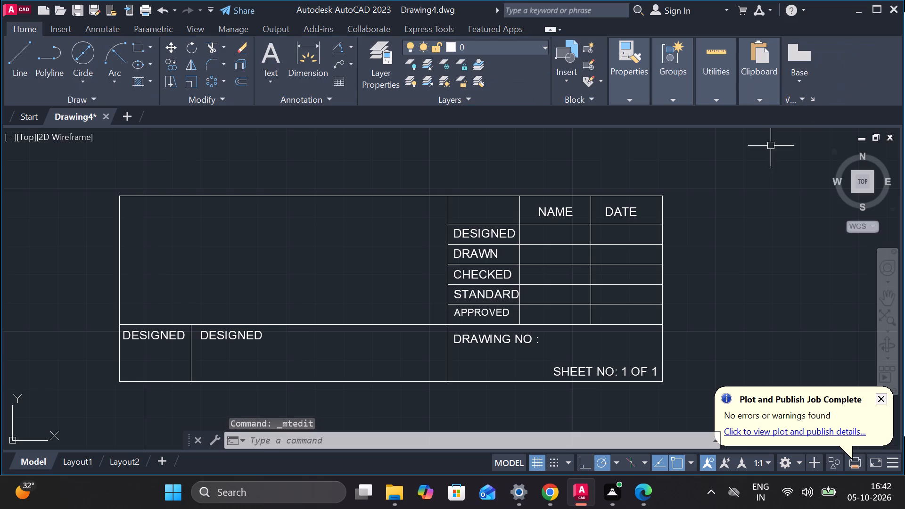
# Examine the APPROVED label's size and fit in its cell against the other row labels of the title block.
pyautogui.scroll(1, 511, 325)
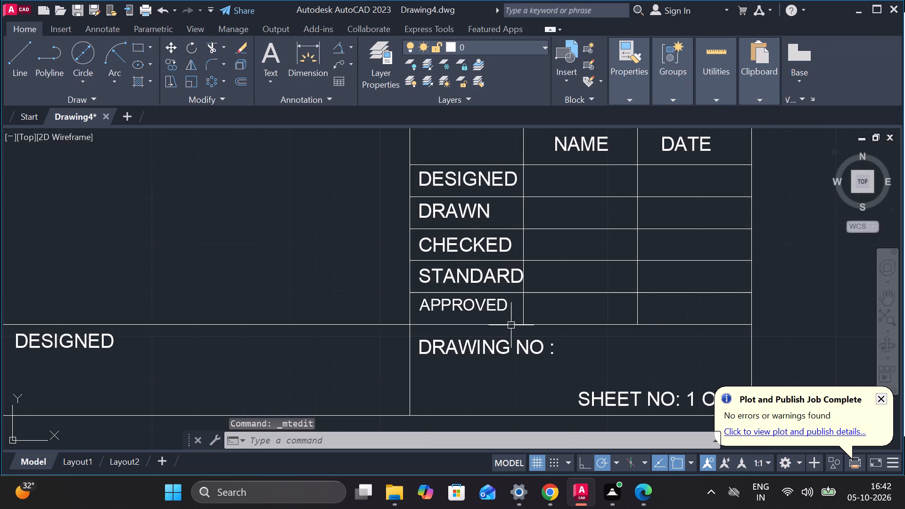
pyautogui.scroll(1, 517, 297)
pyautogui.scroll(-3, 491, 268)
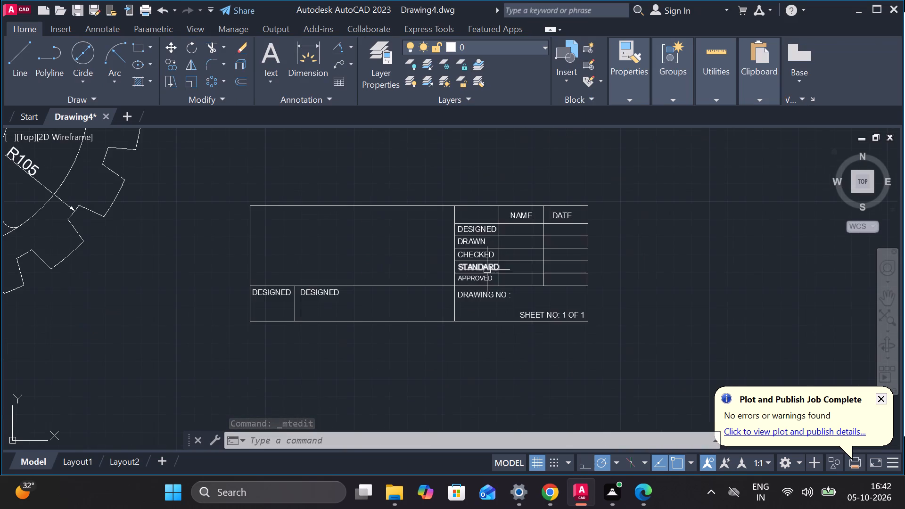
pyautogui.scroll(-1, 547, 272)
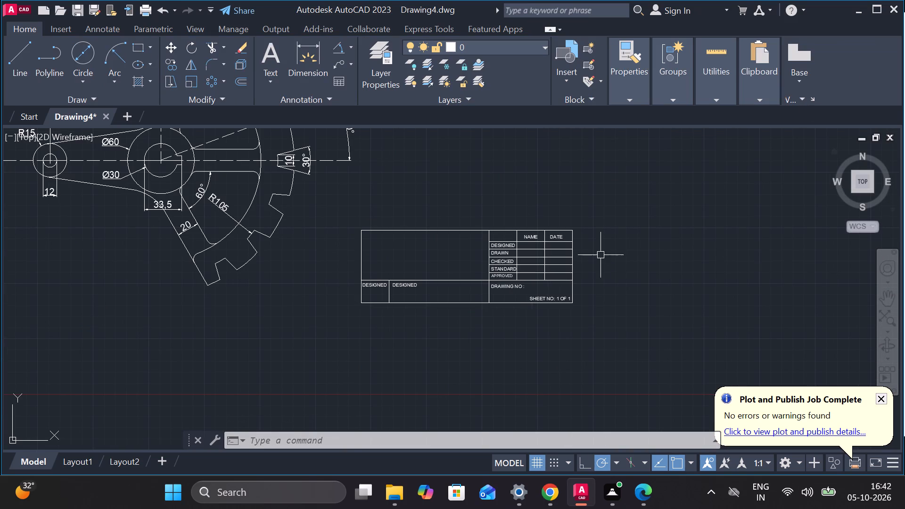
pyautogui.scroll(3, 527, 257)
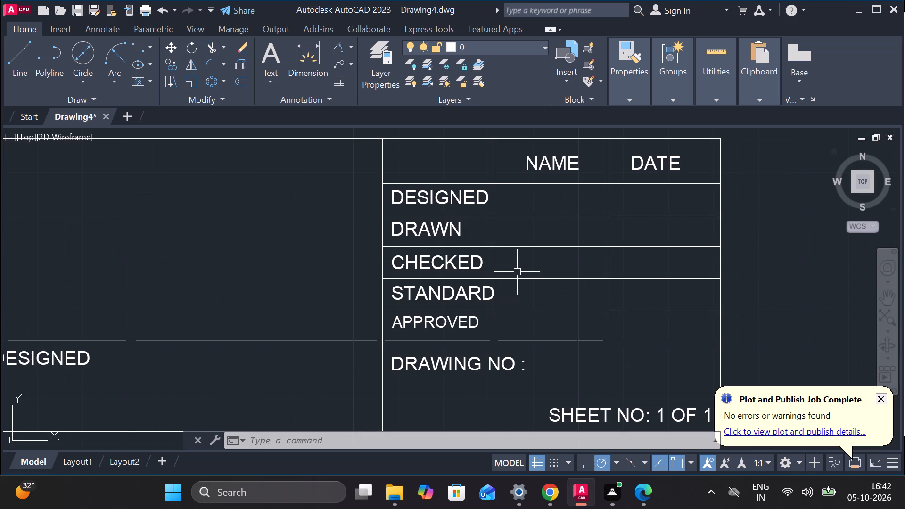
pyautogui.scroll(1, 504, 268)
pyautogui.moveTo(516, 272); pyautogui.dragTo(550, 288, button='middle')
pyautogui.scroll(-1, 533, 281)
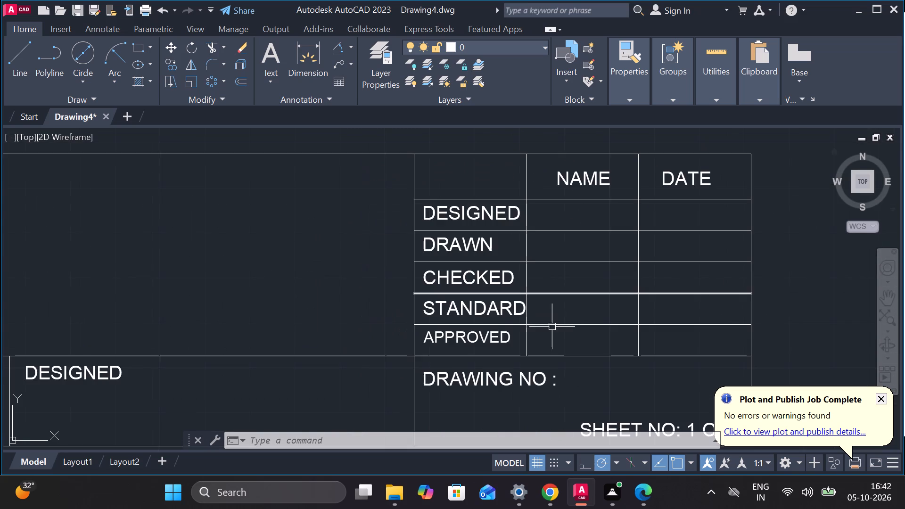
pyautogui.scroll(-2, 553, 333)
# Set the text height of the DESIGNED row label above DRAWN to 2.5.
pyautogui.scroll(3, 553, 333)
pyautogui.click(415, 159)
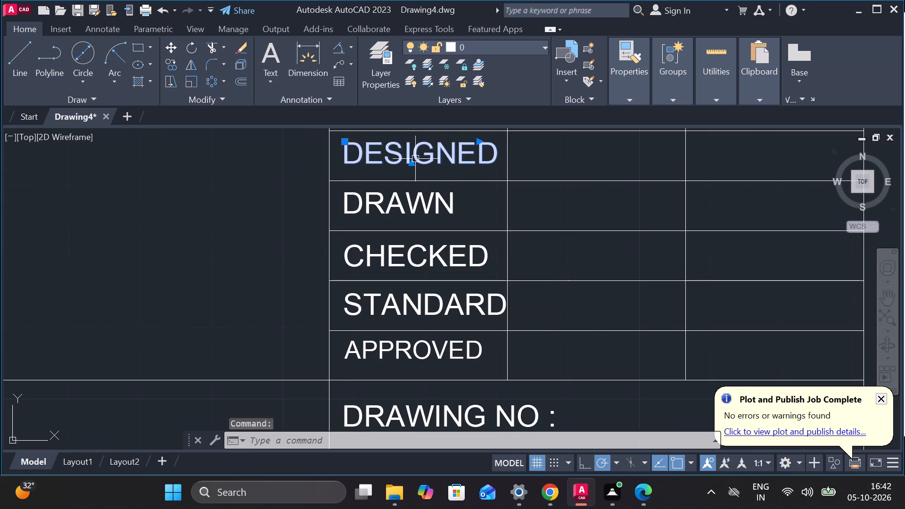
pyautogui.doubleClick(415, 159)
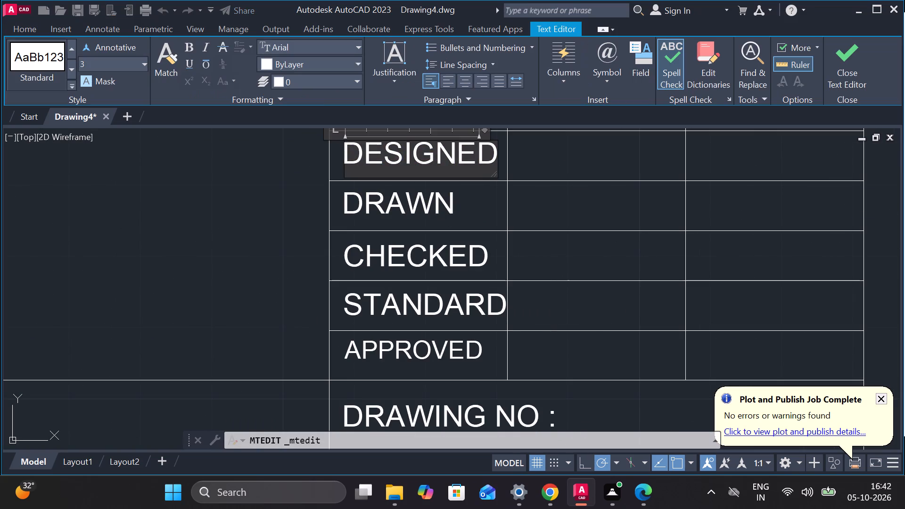
pyautogui.moveTo(493, 155); pyautogui.dragTo(457, 156)
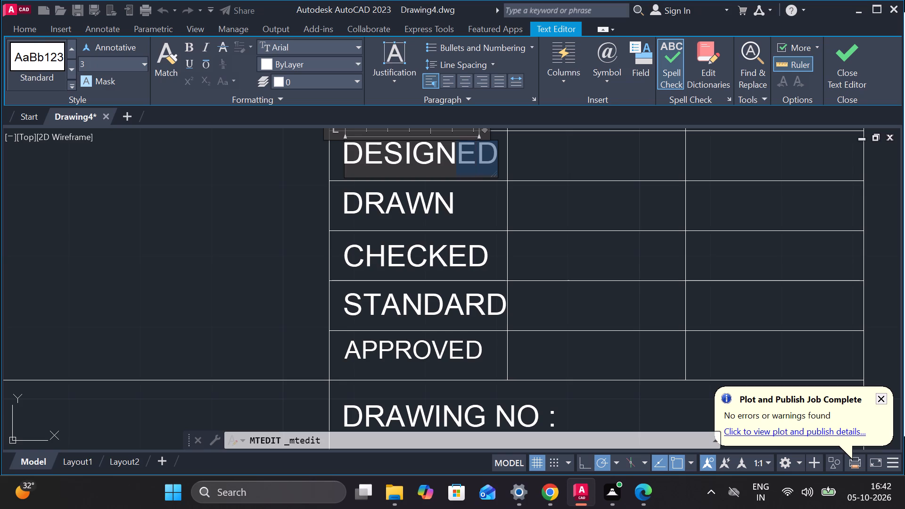
pyautogui.moveTo(457, 156); pyautogui.dragTo(320, 157)
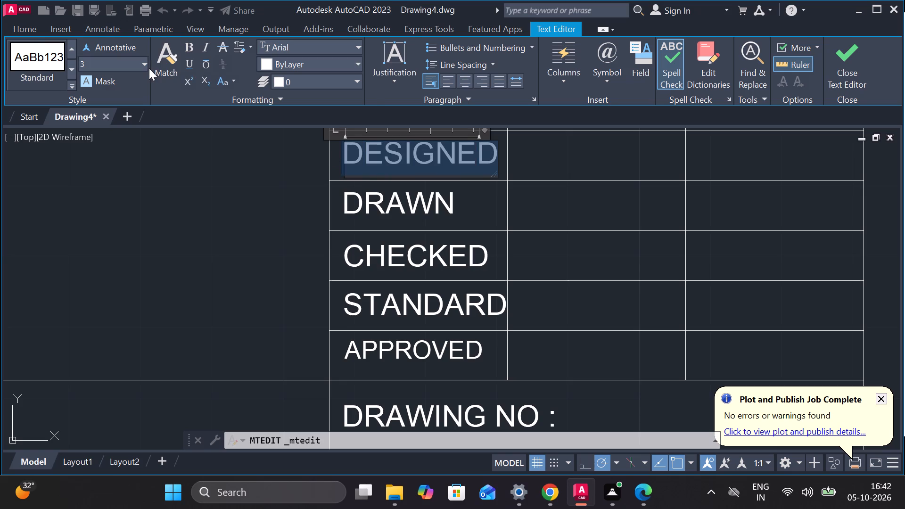
pyautogui.click(148, 65)
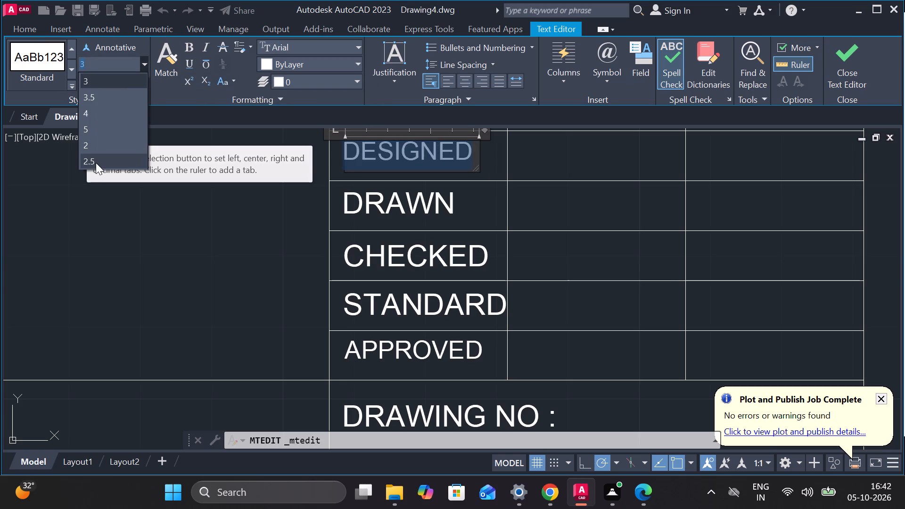
pyautogui.click(96, 163)
pyautogui.click(467, 199)
# Set the text height of the DRAWN row label to 2.5.
pyautogui.doubleClick(418, 204)
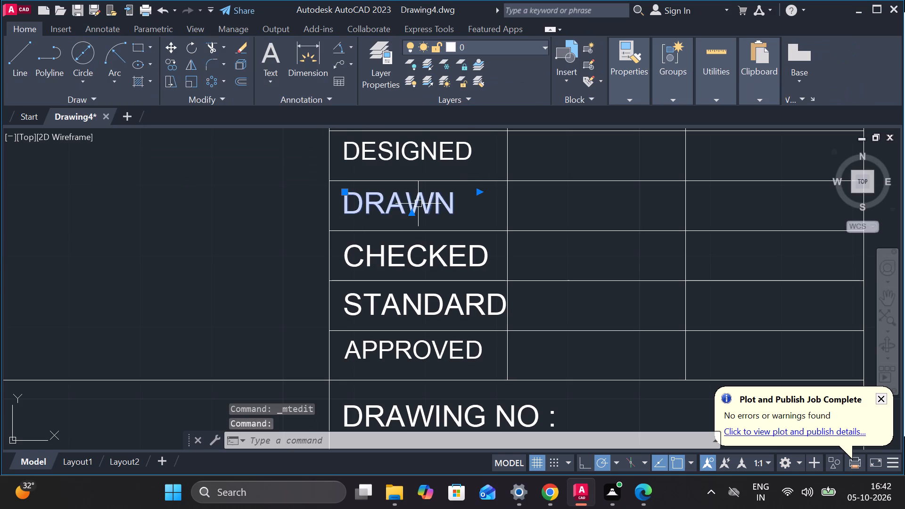
pyautogui.moveTo(468, 202); pyautogui.dragTo(372, 209)
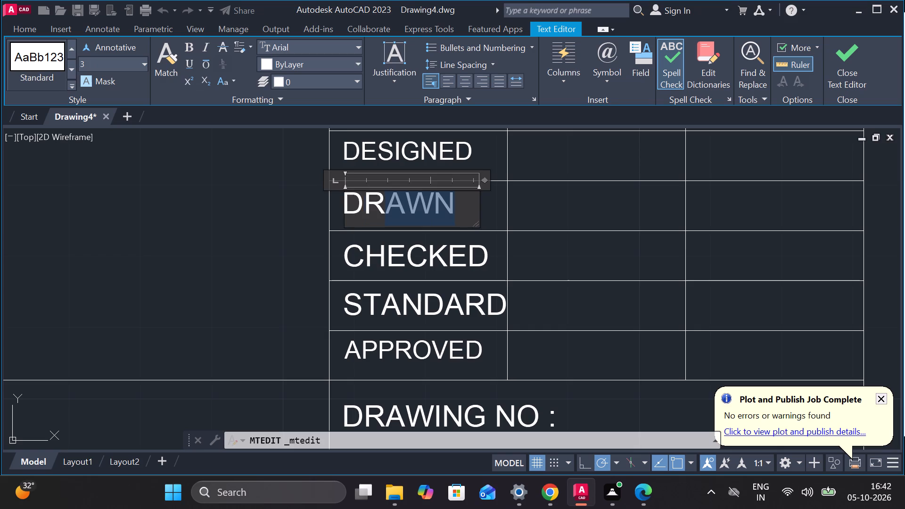
pyautogui.moveTo(372, 209); pyautogui.dragTo(343, 209)
pyautogui.click(144, 64)
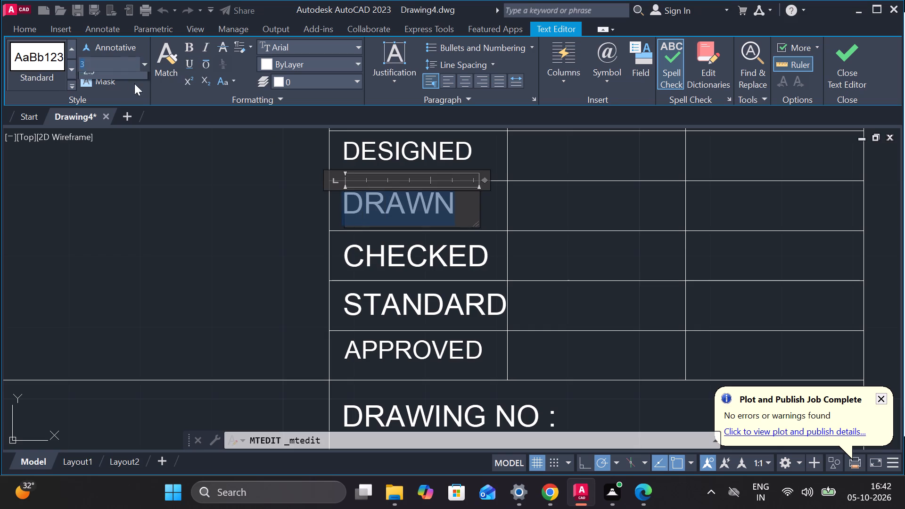
pyautogui.click(104, 159)
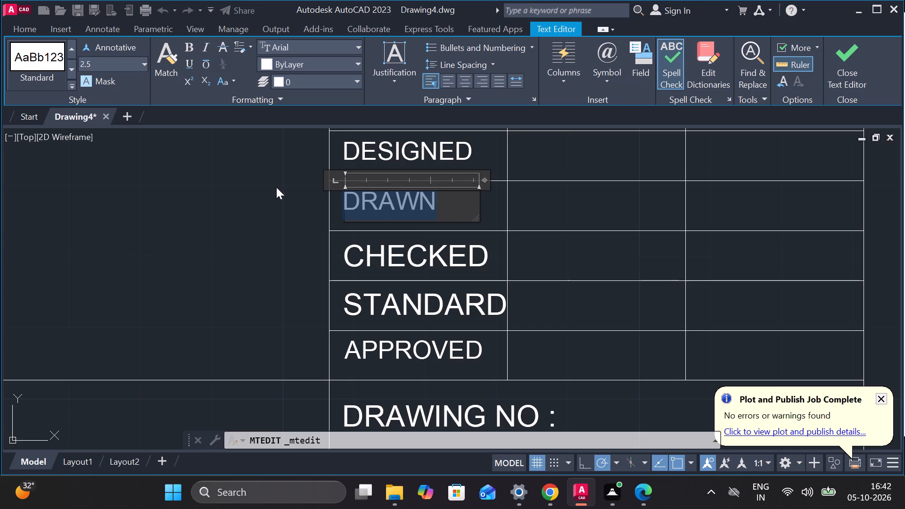
pyautogui.doubleClick(483, 252)
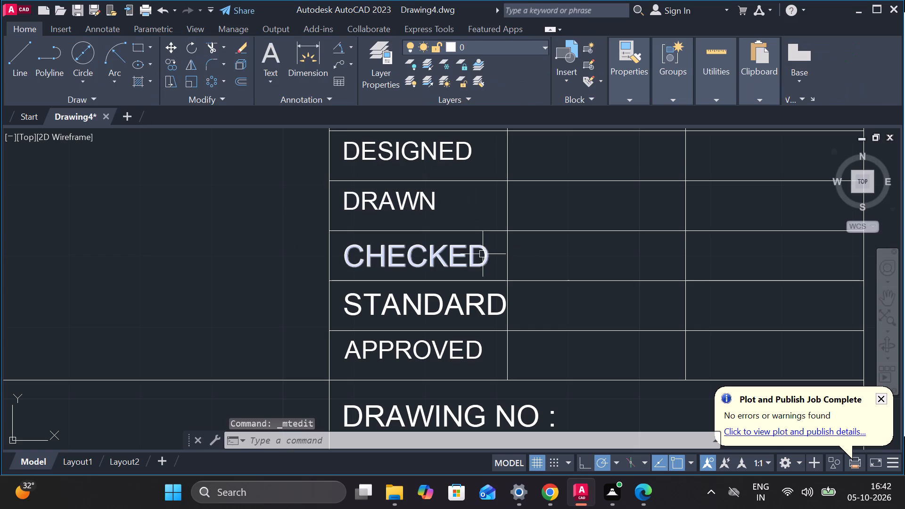
# Set the text height of the CHECKED row label in the title block to 2.5.
pyautogui.doubleClick(474, 255)
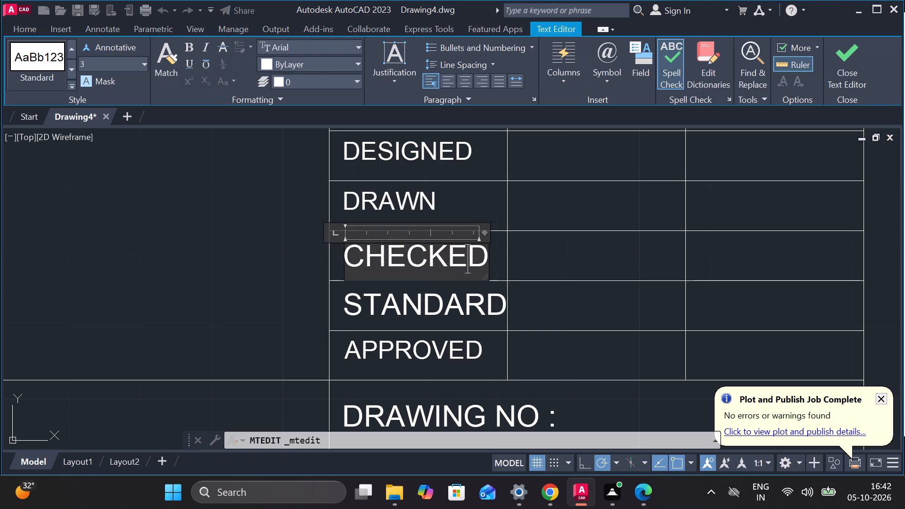
pyautogui.click(484, 254)
pyautogui.moveTo(484, 254); pyautogui.dragTo(405, 254)
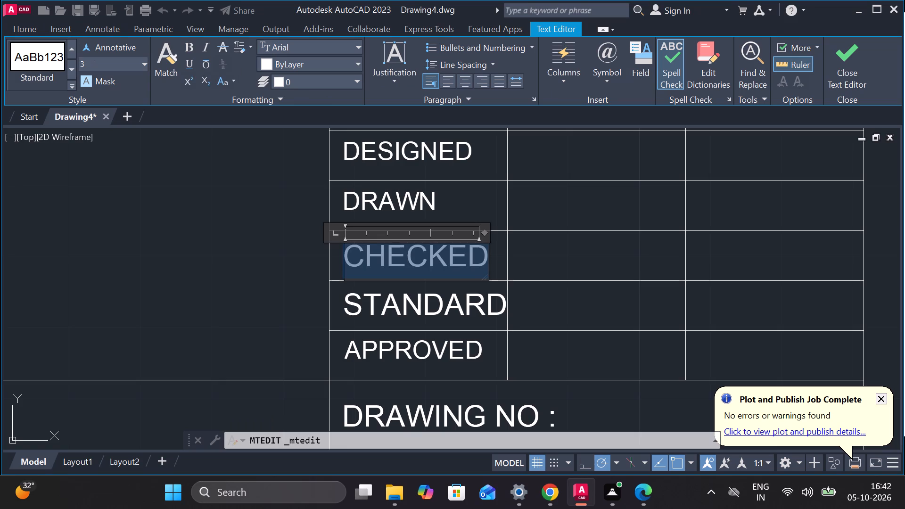
pyautogui.click(128, 61)
pyautogui.click(132, 66)
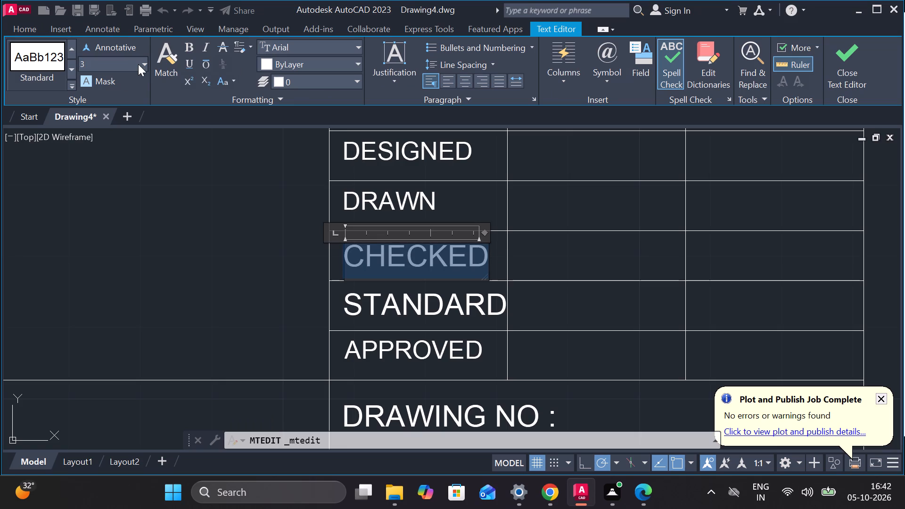
pyautogui.click(140, 62)
pyautogui.click(89, 160)
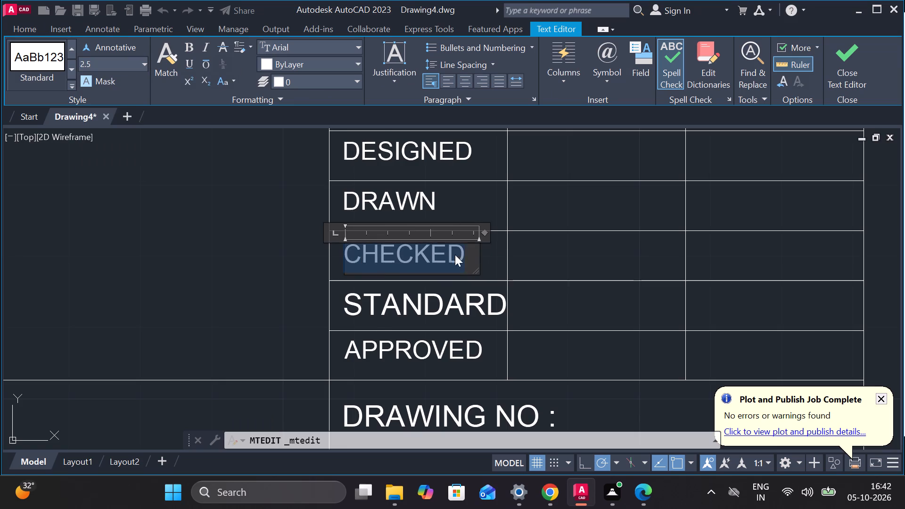
pyautogui.scroll(-1, 455, 265)
pyautogui.click(455, 288)
# Set the text height of the STANDARD row label in the title block to 2.5.
pyautogui.scroll(2, 469, 291)
pyautogui.doubleClick(469, 290)
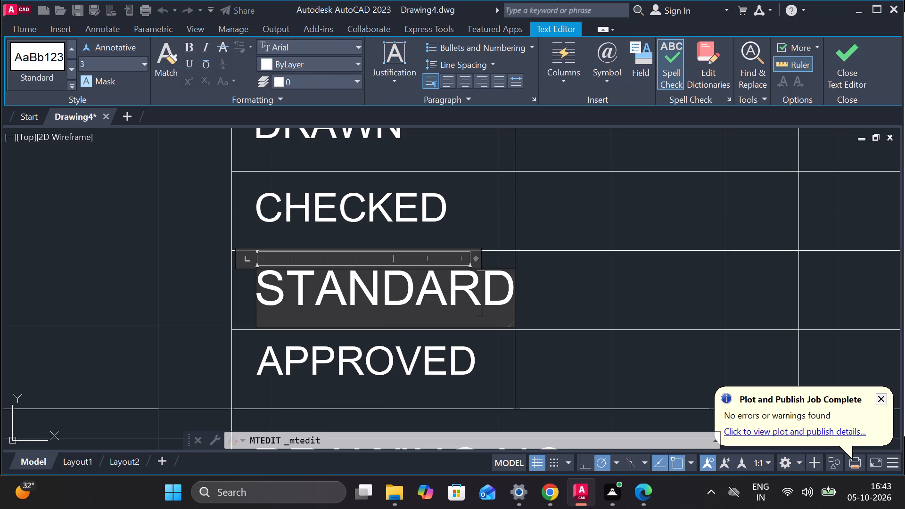
pyautogui.moveTo(511, 291); pyautogui.dragTo(241, 290)
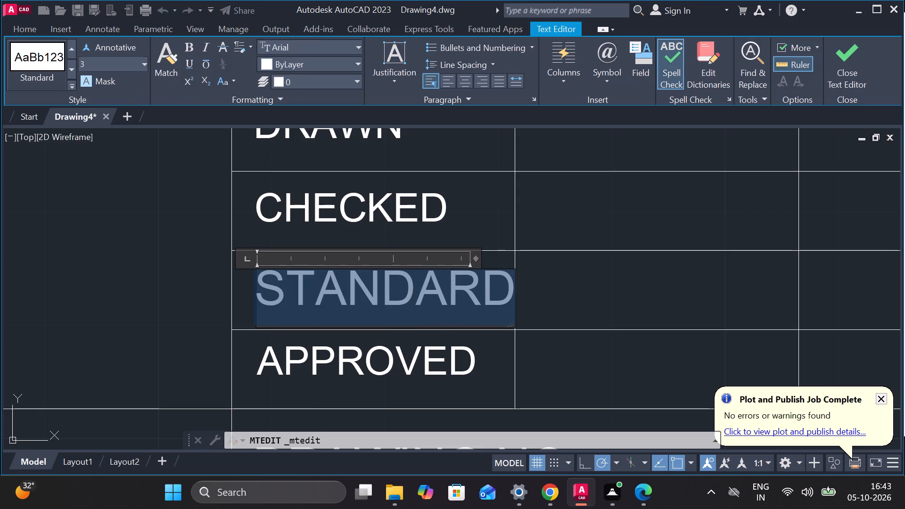
pyautogui.click(123, 63)
pyautogui.click(140, 65)
pyautogui.click(148, 62)
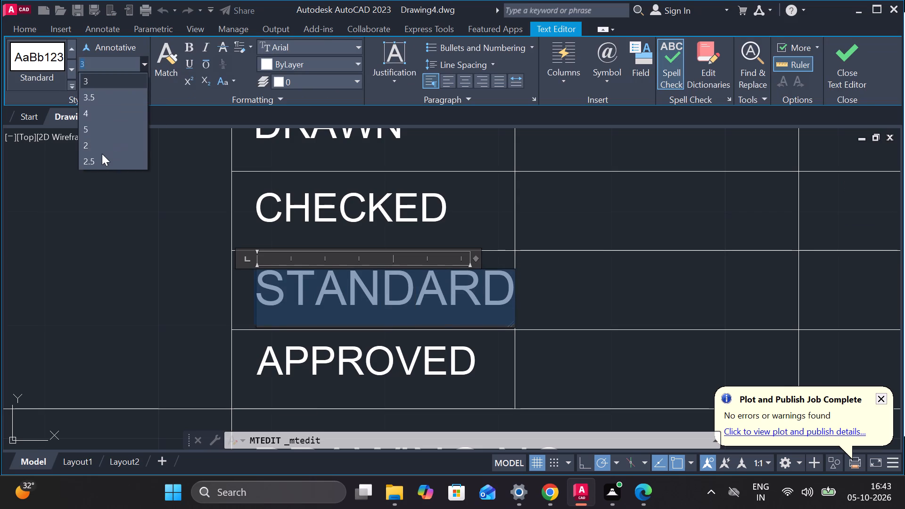
pyautogui.click(99, 160)
pyautogui.scroll(-2, 433, 267)
pyautogui.click(437, 304)
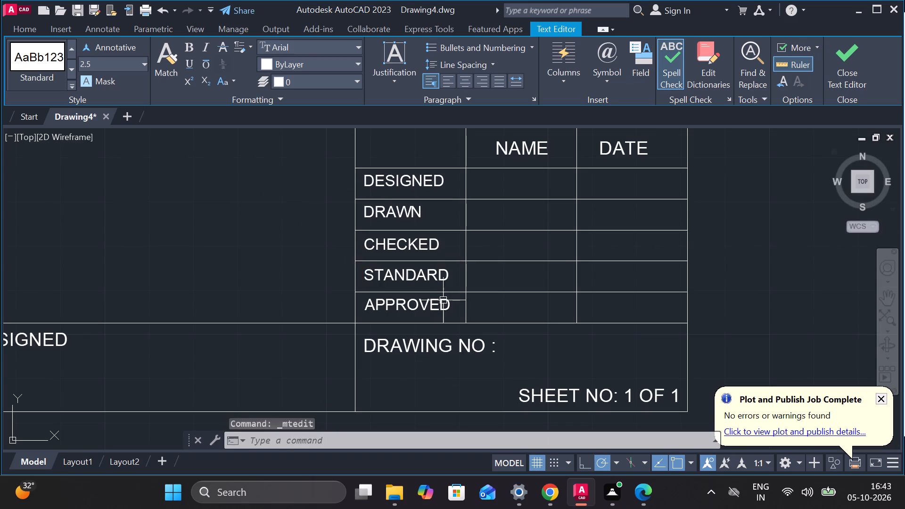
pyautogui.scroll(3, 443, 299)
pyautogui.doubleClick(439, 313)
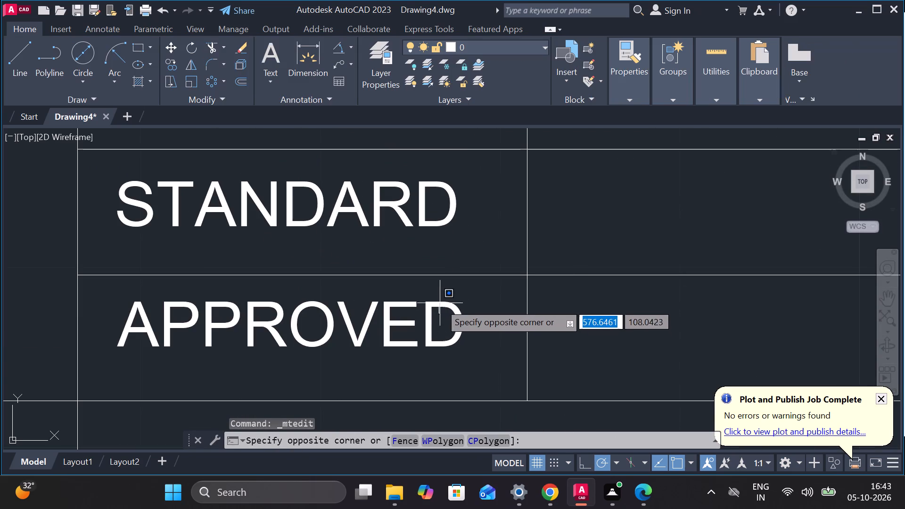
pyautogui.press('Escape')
# Set the text height of the NAME column heading in the title block to 2.5.
pyautogui.scroll(-2, 520, 295)
pyautogui.moveTo(583, 201); pyautogui.dragTo(434, 331, button='middle')
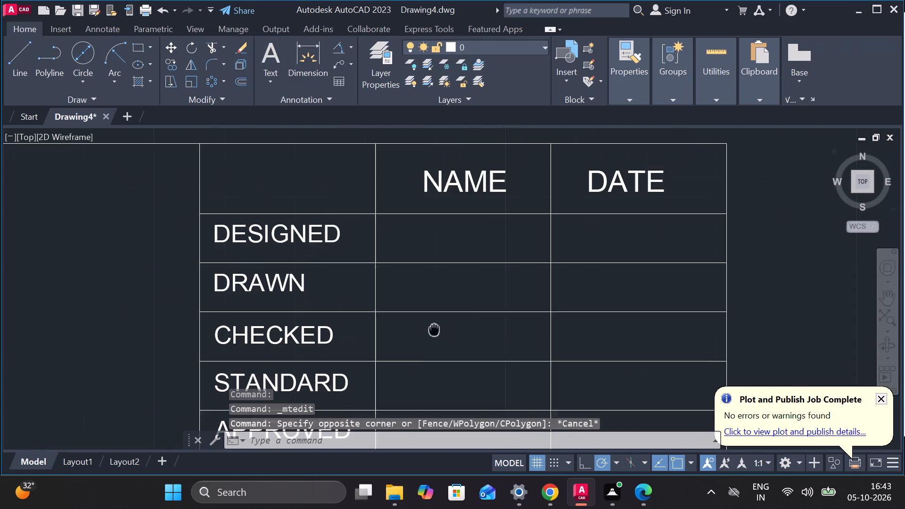
pyautogui.doubleClick(480, 186)
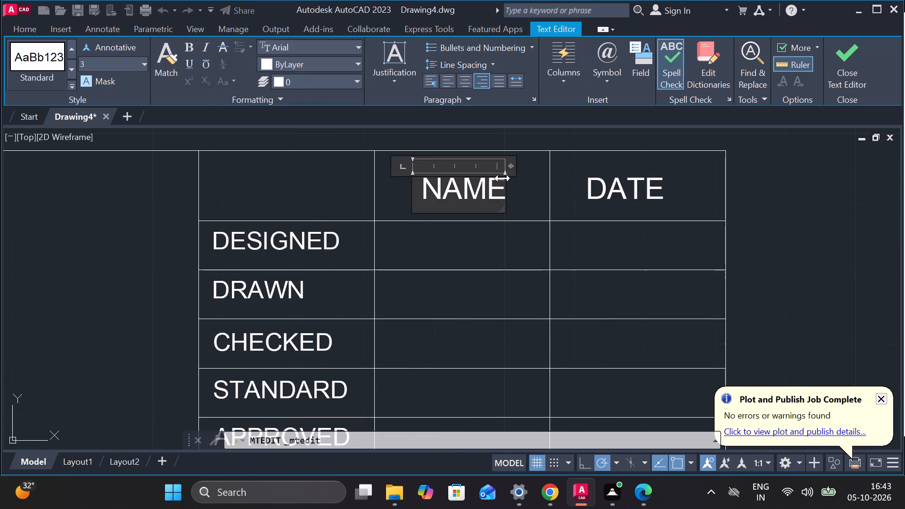
pyautogui.scroll(2, 493, 183)
pyautogui.click(518, 180)
pyautogui.moveTo(518, 180); pyautogui.dragTo(459, 183)
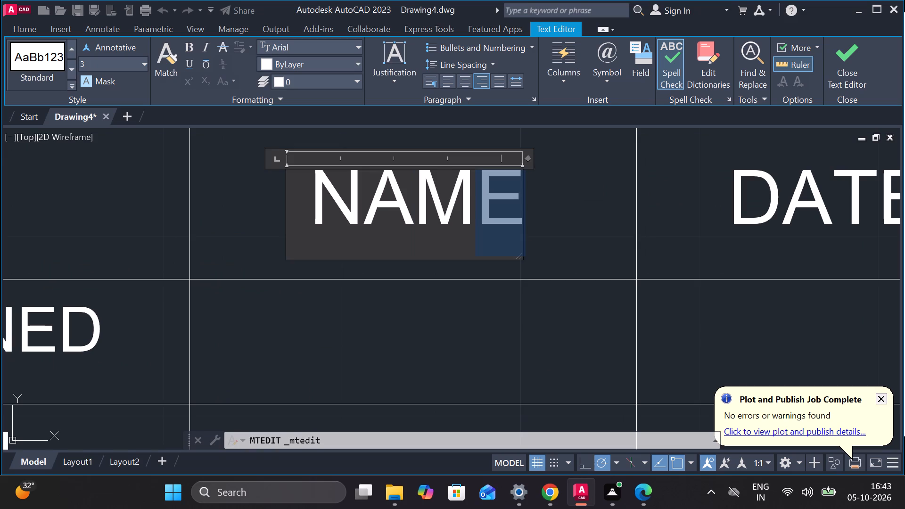
pyautogui.moveTo(459, 183); pyautogui.dragTo(314, 192)
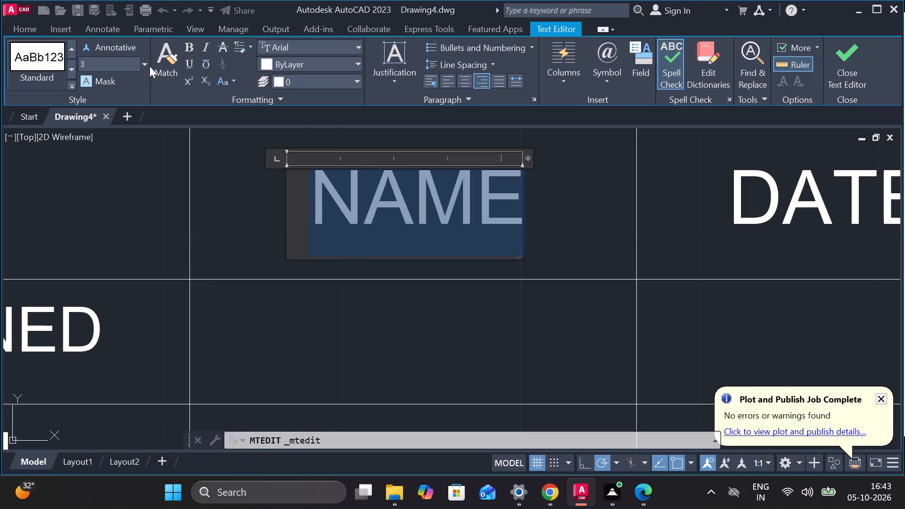
pyautogui.click(146, 65)
pyautogui.click(99, 160)
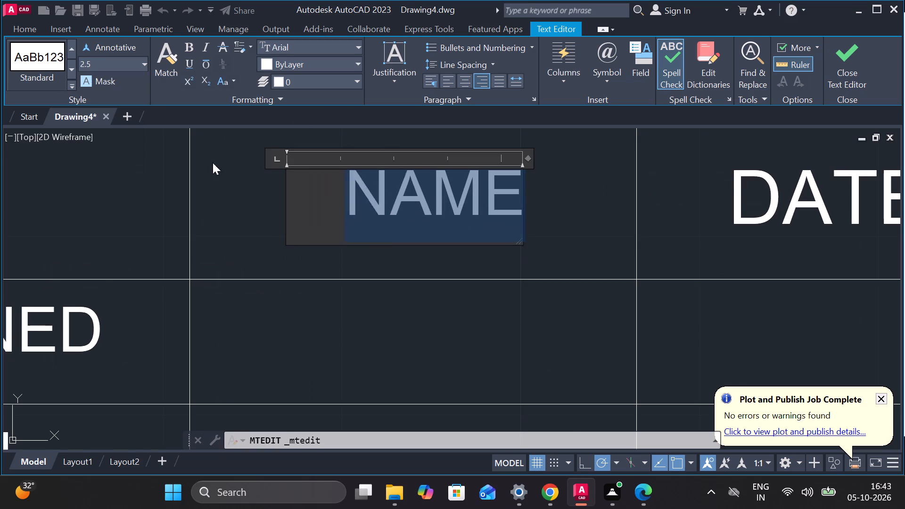
pyautogui.scroll(-1, 452, 174)
pyautogui.click(680, 183)
# Set the text height of the DATE column heading in the title block to 2.5.
pyautogui.doubleClick(654, 192)
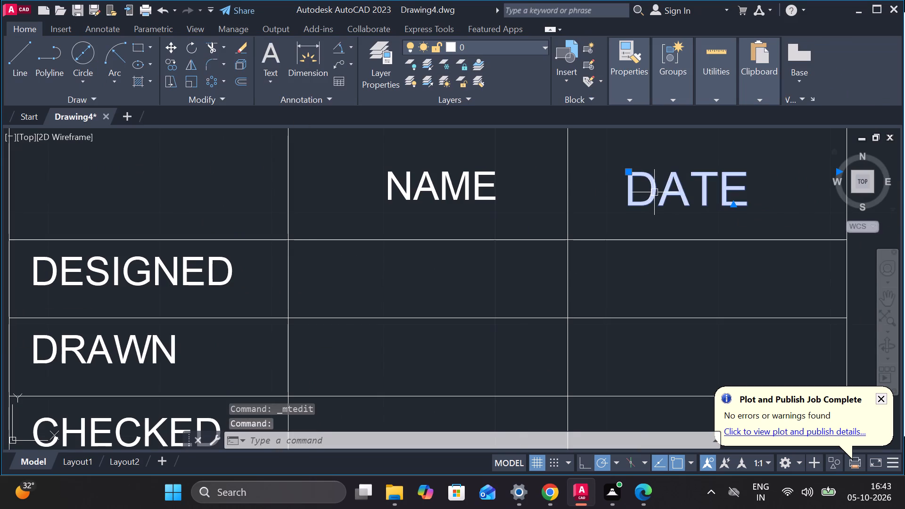
pyautogui.moveTo(752, 193); pyautogui.dragTo(641, 191)
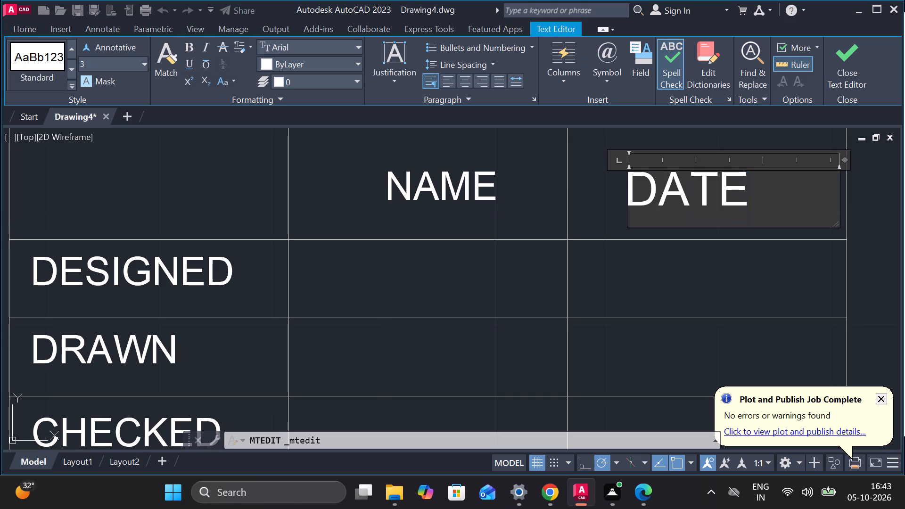
pyautogui.moveTo(641, 191); pyautogui.dragTo(621, 190)
pyautogui.click(142, 62)
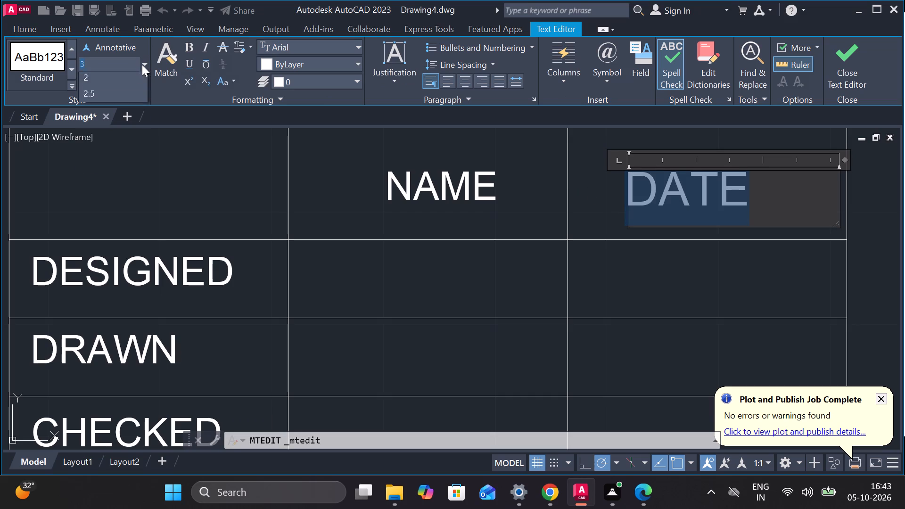
pyautogui.click(95, 159)
pyautogui.scroll(-2, 186, 164)
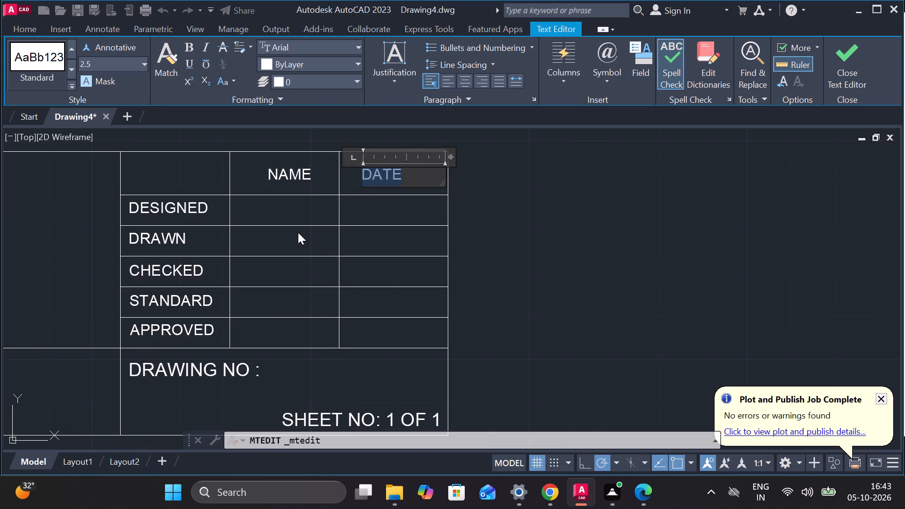
pyautogui.moveTo(298, 232); pyautogui.dragTo(413, 155, button='middle')
pyautogui.doubleClick(324, 291)
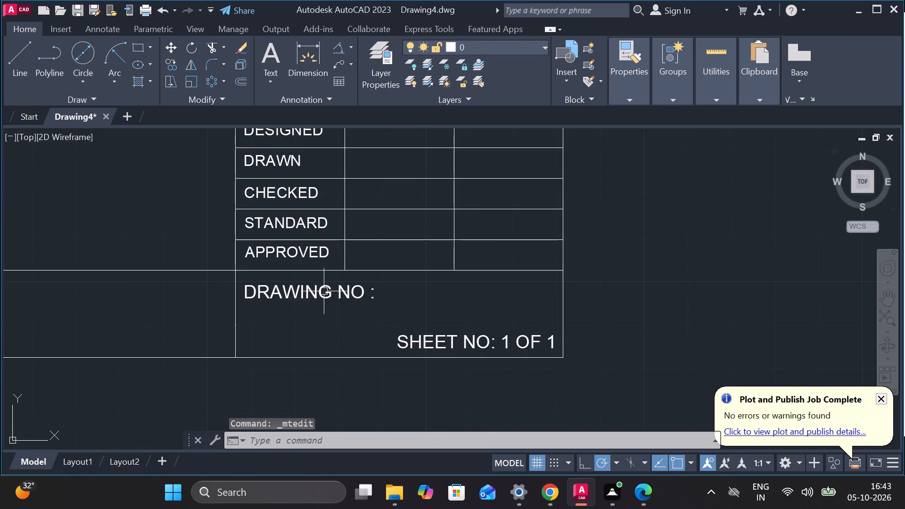
# Set the text height of the DRAWING NO : label below the APPROVED row to 2.5.
pyautogui.doubleClick(306, 291)
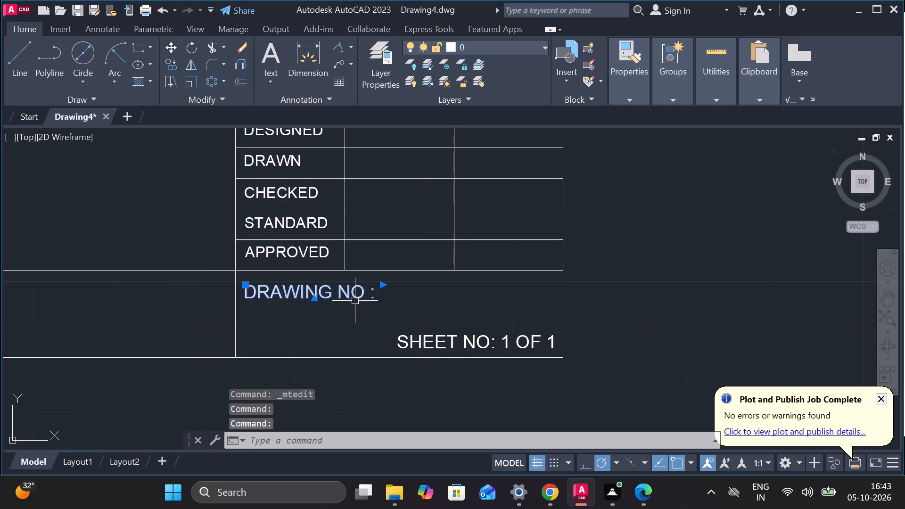
pyautogui.doubleClick(355, 301)
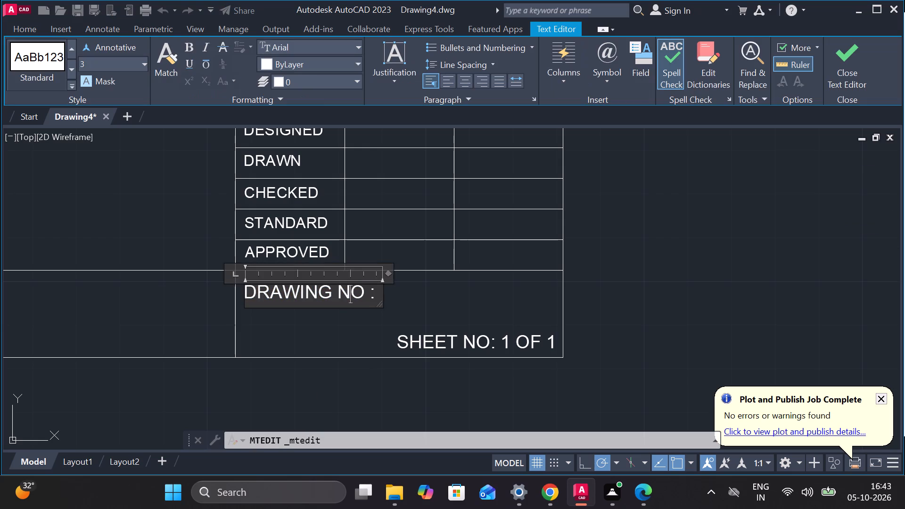
pyautogui.moveTo(379, 292); pyautogui.dragTo(219, 296)
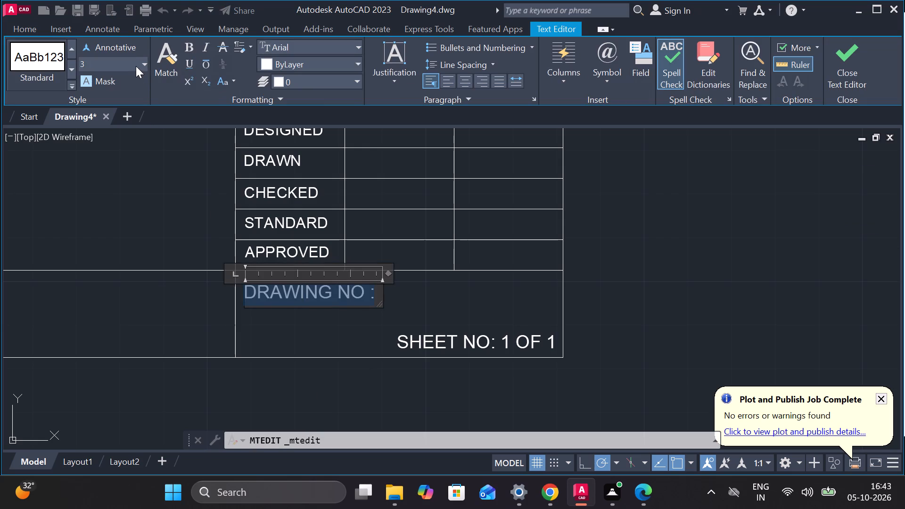
pyautogui.click(141, 59)
pyautogui.click(90, 162)
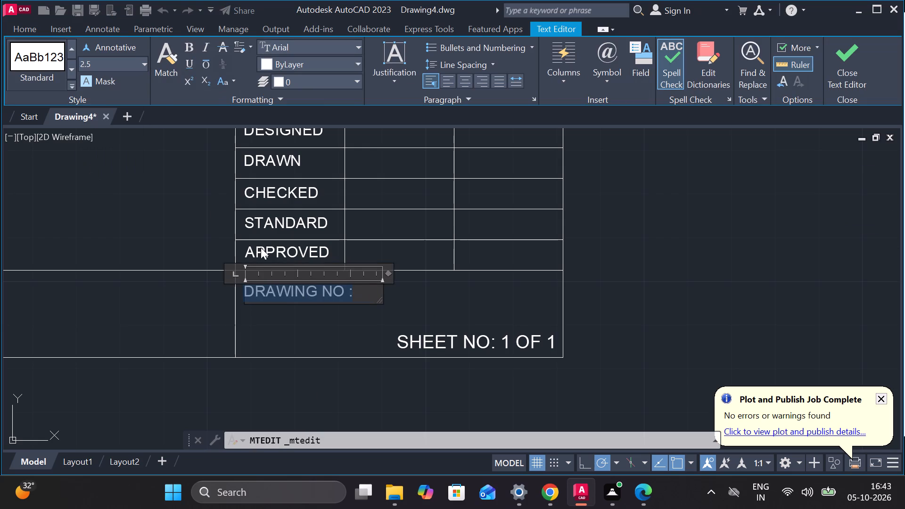
pyautogui.click(437, 337)
# Set the text height of the SHEET NO: 1 OF 1 label in the title block's lower corner cell to 2.5.
pyautogui.moveTo(445, 335); pyautogui.dragTo(354, 231, button='middle')
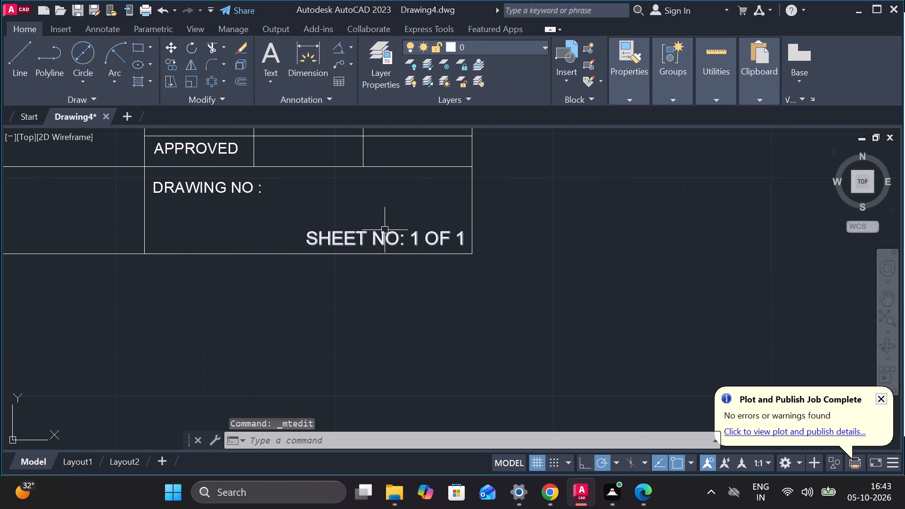
pyautogui.scroll(1, 385, 230)
pyautogui.doubleClick(412, 253)
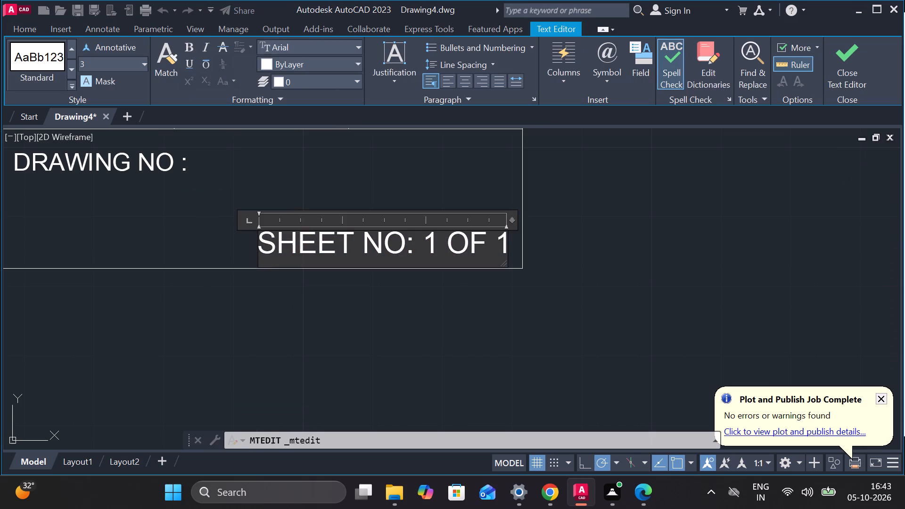
pyautogui.moveTo(508, 241); pyautogui.dragTo(285, 248)
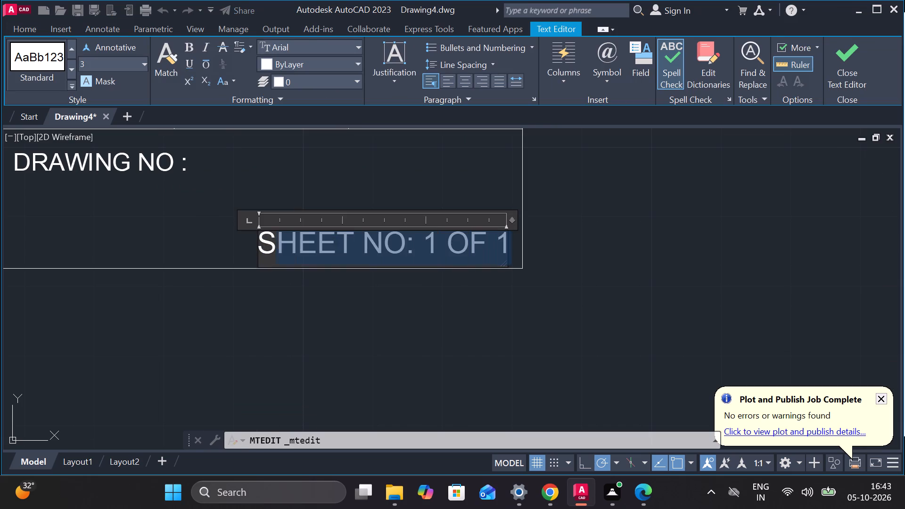
pyautogui.moveTo(285, 248); pyautogui.dragTo(263, 249)
pyautogui.click(132, 68)
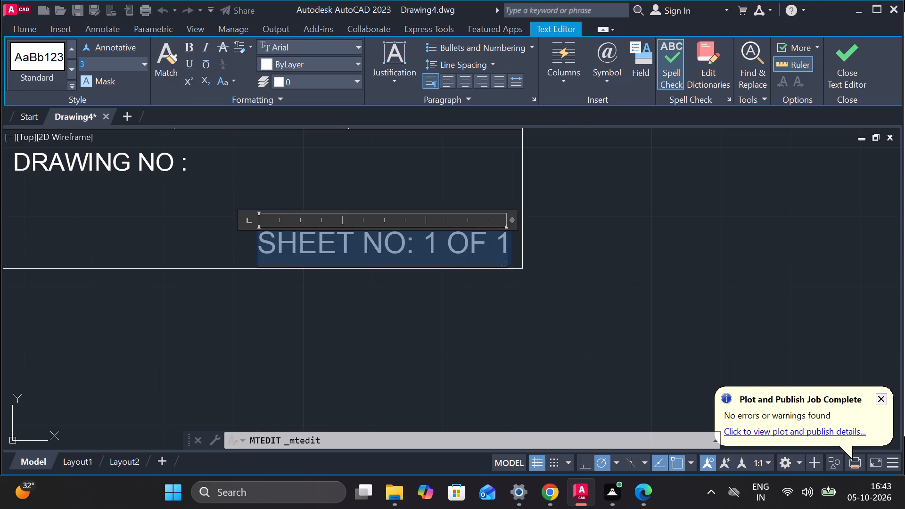
pyautogui.click(143, 65)
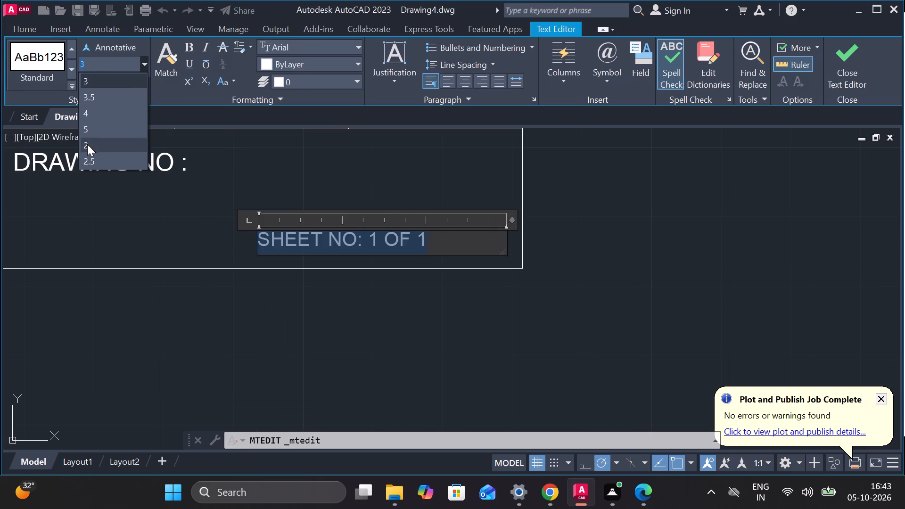
pyautogui.click(88, 159)
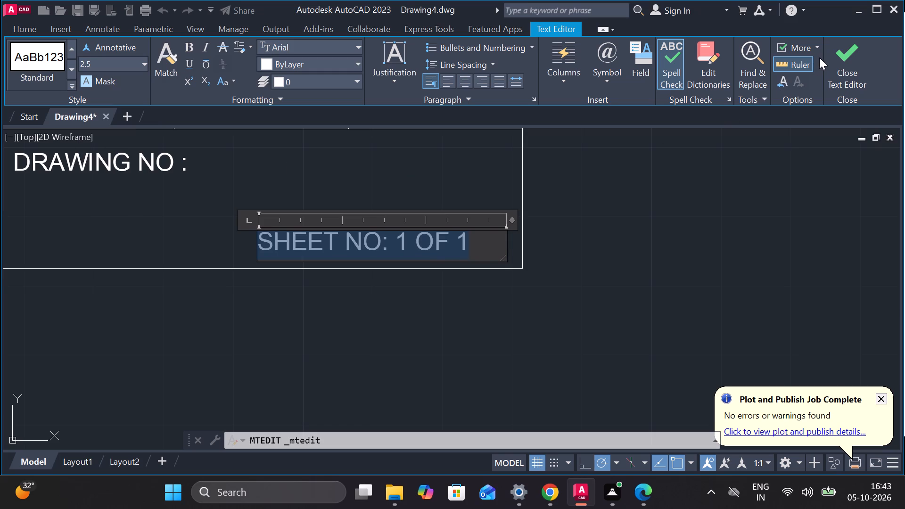
pyautogui.click(819, 57)
pyautogui.click(829, 62)
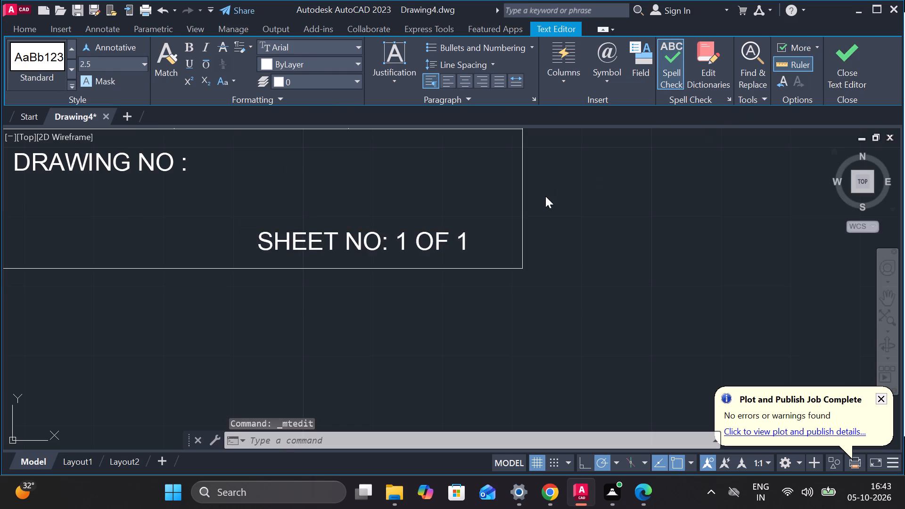
# Set the text height of the DESIGNED label in the title block's lower-left corner cell to 2.5.
pyautogui.scroll(-3, 545, 196)
pyautogui.moveTo(354, 211); pyautogui.dragTo(412, 346, button='middle')
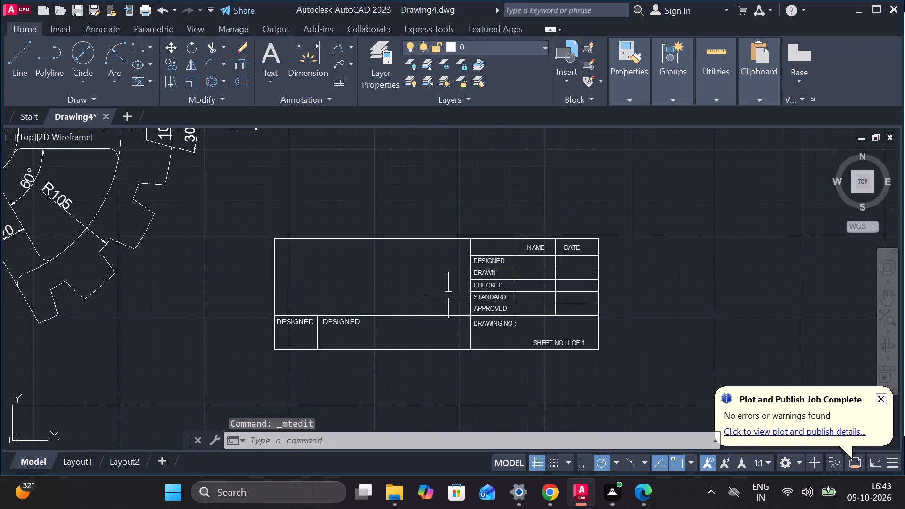
pyautogui.moveTo(380, 267); pyautogui.dragTo(422, 193, button='middle')
pyautogui.scroll(3, 344, 222)
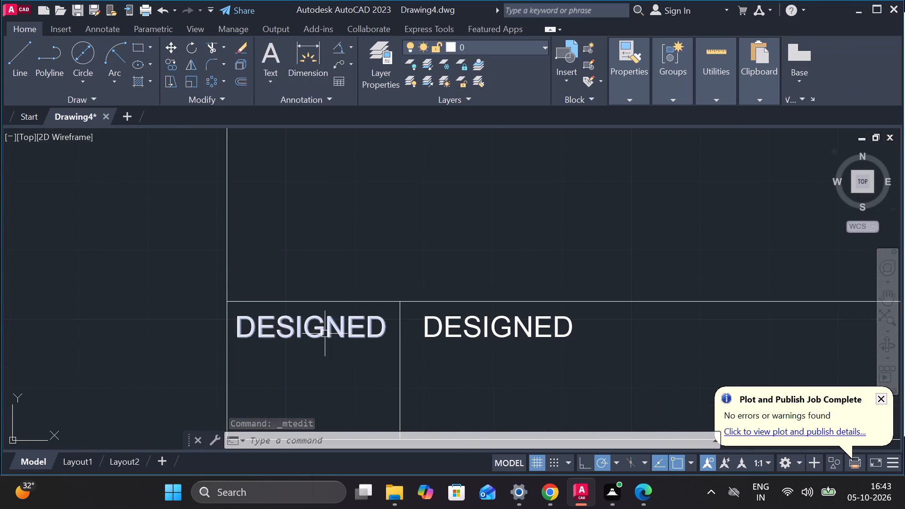
pyautogui.doubleClick(325, 334)
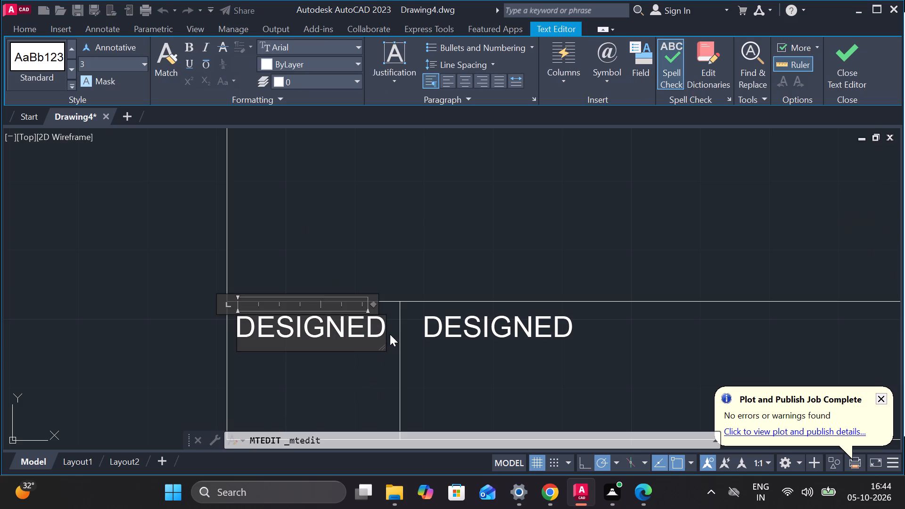
pyautogui.click(376, 334)
pyautogui.moveTo(382, 330); pyautogui.dragTo(234, 331)
pyautogui.click(145, 67)
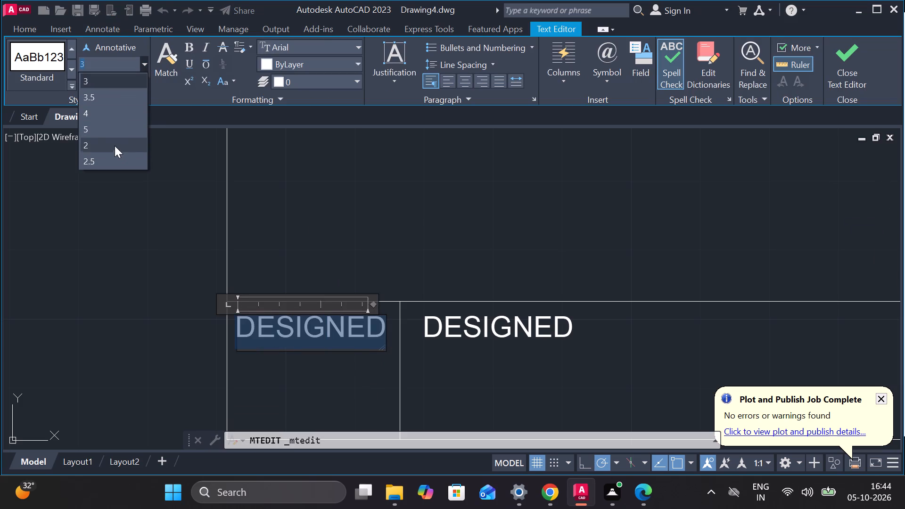
pyautogui.click(104, 155)
pyautogui.click(486, 328)
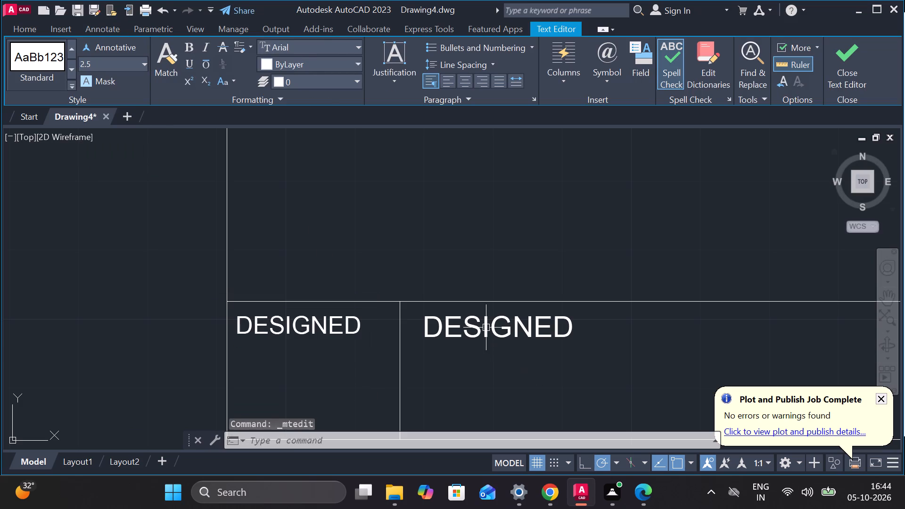
# Replace the DESIGNED label in the title block's lower-left corner cell with SCALE 1:1.
pyautogui.doubleClick(336, 329)
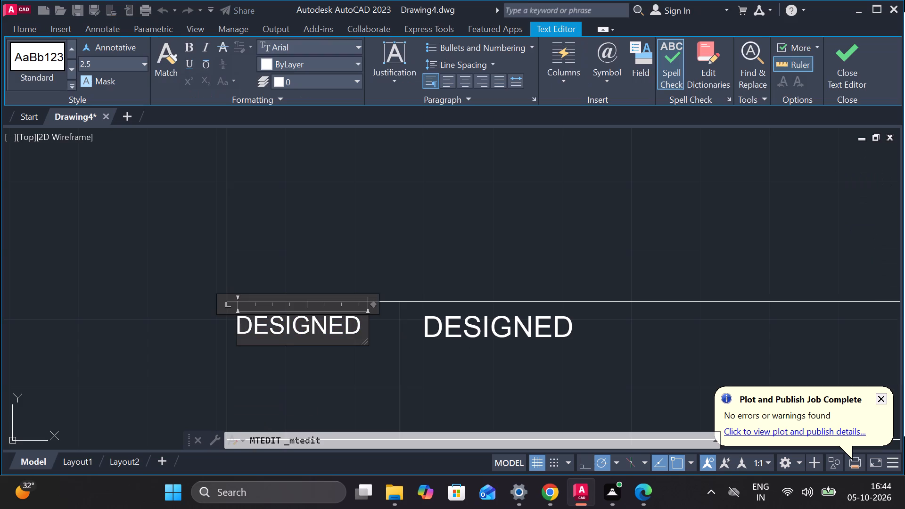
pyautogui.click(358, 325)
pyautogui.press('BackSpace')
pyautogui.press('BackSpace')
pyautogui.press('BackSpace')
pyautogui.press('BackSpace')
pyautogui.press('BackSpace')
pyautogui.press('BackSpace')
pyautogui.press('BackSpace')
pyautogui.press('BackSpace')
pyautogui.press('BackSpace')
pyautogui.press('BackSpace')
pyautogui.press('BackSpace')
pyautogui.press('BackSpace')
pyautogui.press('BackSpace')
pyautogui.press('BackSpace')
pyautogui.press('BackSpace')
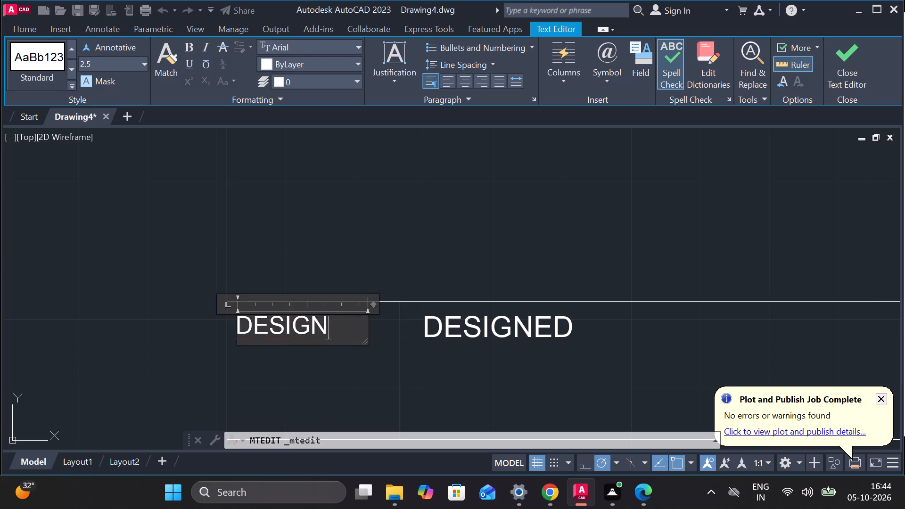
pyautogui.write('SCAL')
pyautogui.press('e')
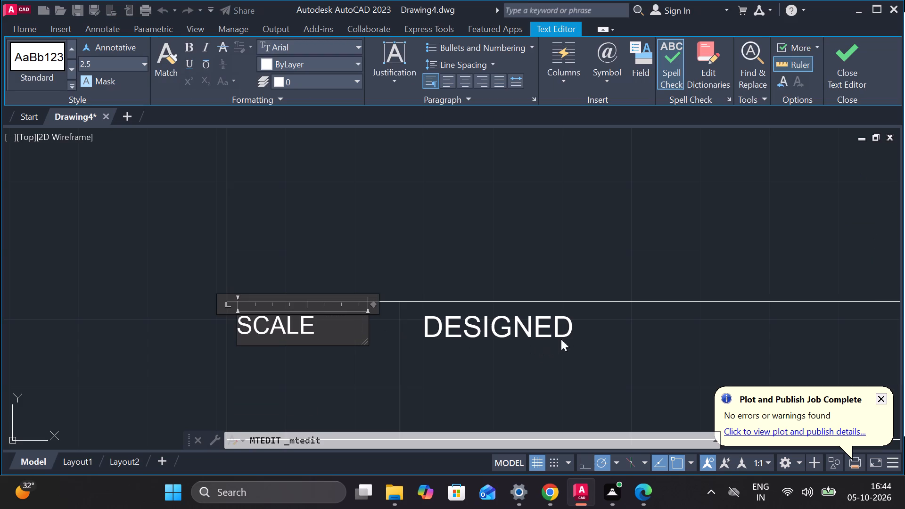
pyautogui.press('space')
pyautogui.press('1')
pyautogui.write(':1')
pyautogui.doubleClick(467, 330)
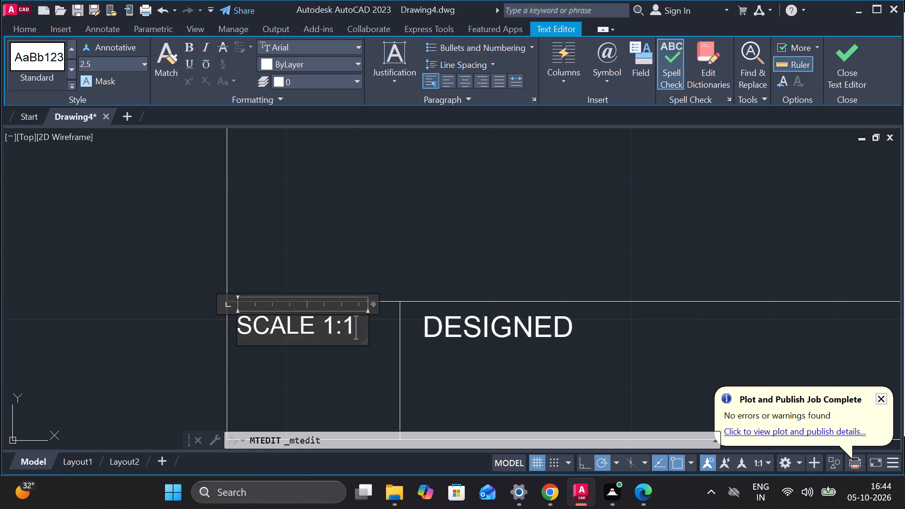
# Replace the DESIGNED label in the wide cell beside the SCALE 1:1 cell with TITLE.
pyautogui.doubleClick(522, 323)
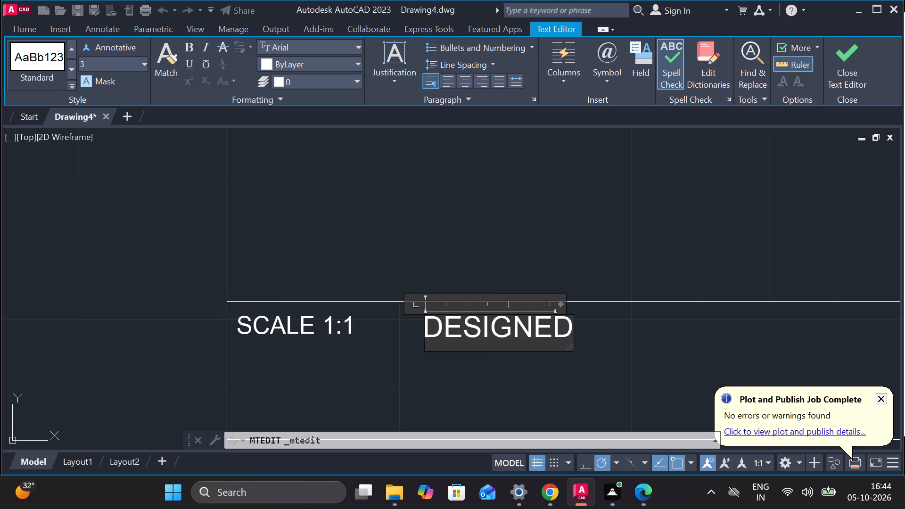
pyautogui.press('Right')
pyautogui.press('Right')
pyautogui.press('Right')
pyautogui.press('BackSpace')
pyautogui.press('BackSpace')
pyautogui.press('BackSpace')
pyautogui.press('BackSpace')
pyautogui.press('BackSpace')
pyautogui.press('BackSpace')
pyautogui.press('BackSpace')
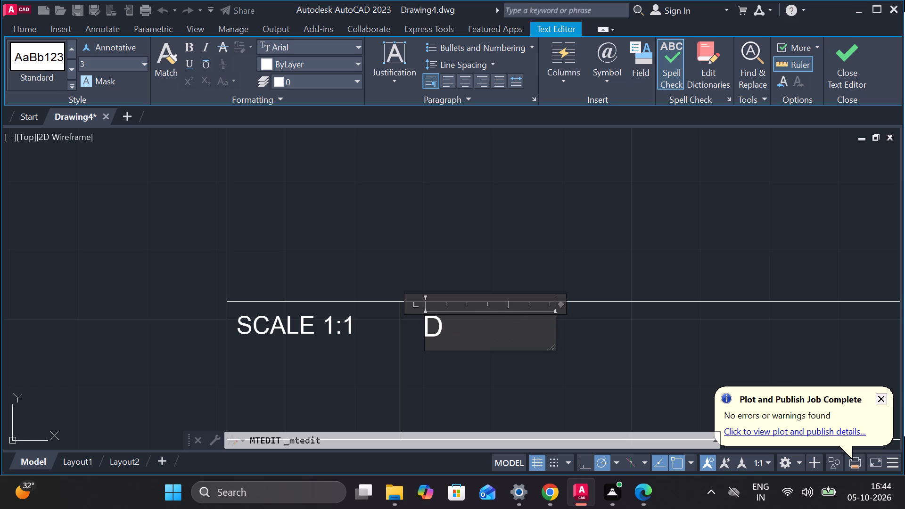
pyautogui.press('BackSpace')
pyautogui.write('TIR')
pyautogui.press('BackSpace')
pyautogui.write('TL')
pyautogui.press('e')
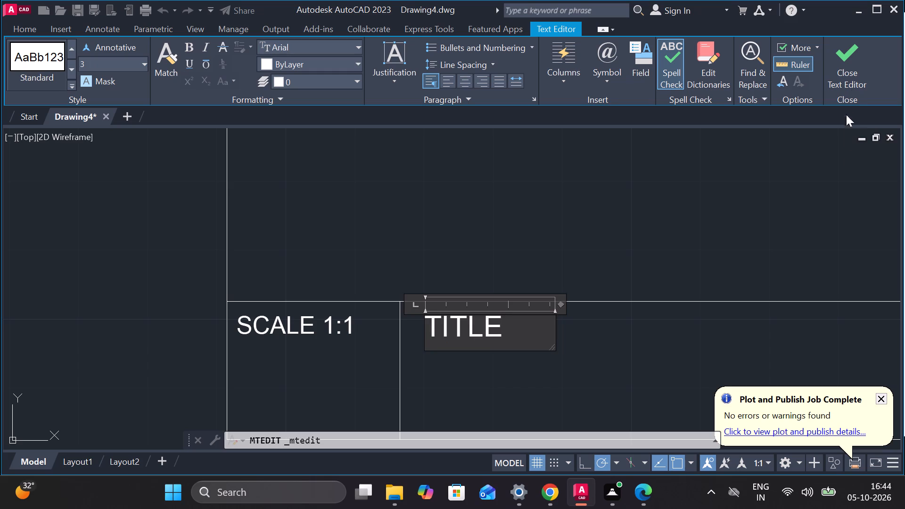
pyautogui.click(852, 75)
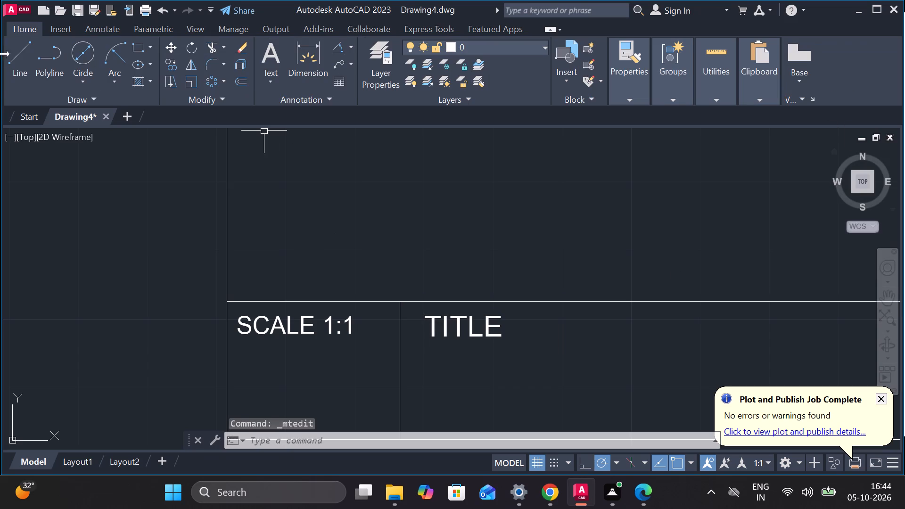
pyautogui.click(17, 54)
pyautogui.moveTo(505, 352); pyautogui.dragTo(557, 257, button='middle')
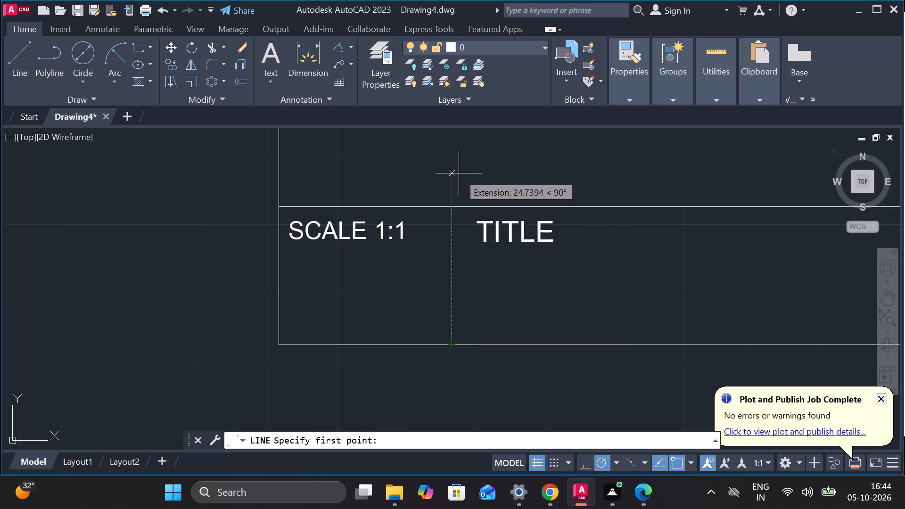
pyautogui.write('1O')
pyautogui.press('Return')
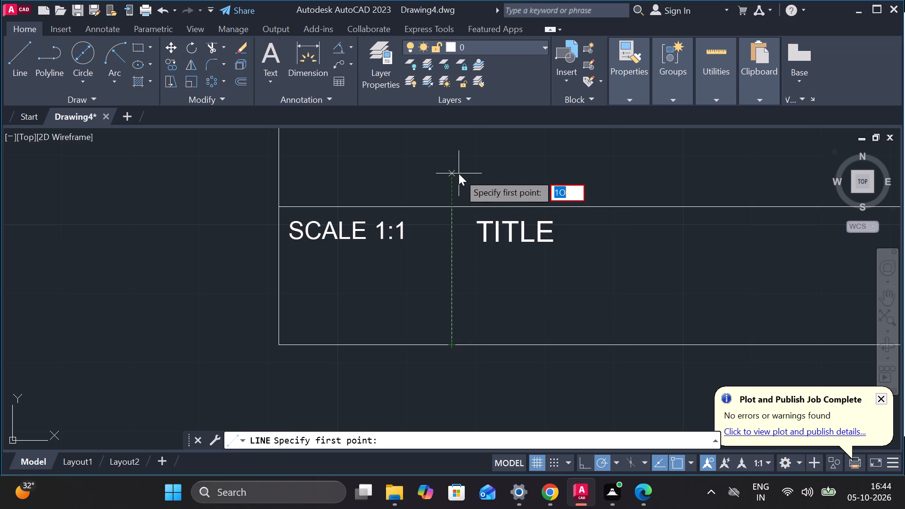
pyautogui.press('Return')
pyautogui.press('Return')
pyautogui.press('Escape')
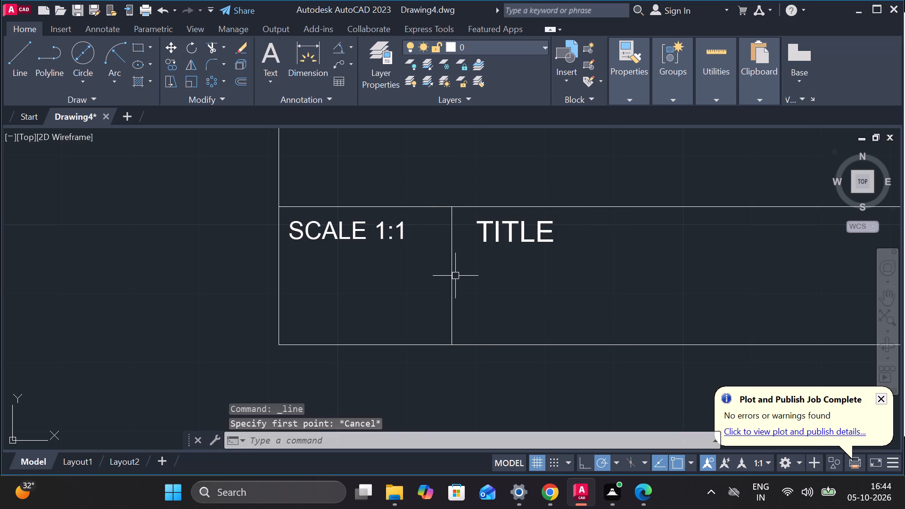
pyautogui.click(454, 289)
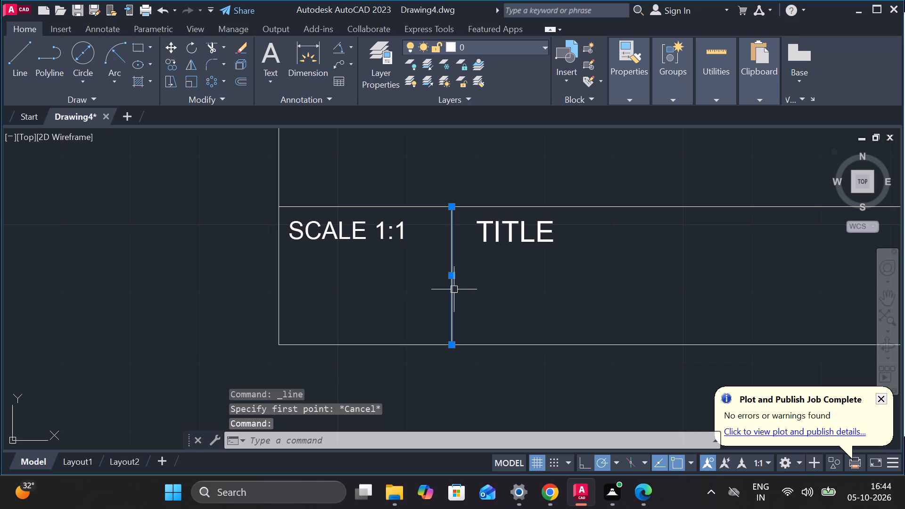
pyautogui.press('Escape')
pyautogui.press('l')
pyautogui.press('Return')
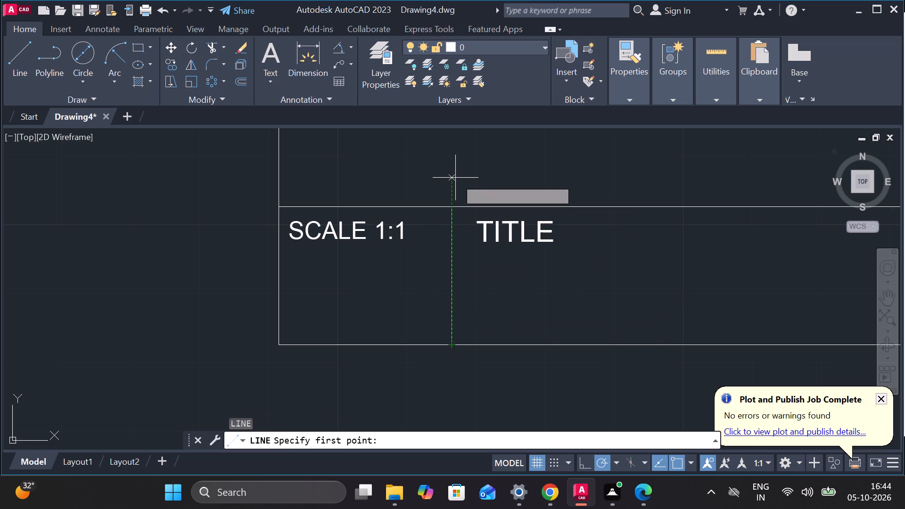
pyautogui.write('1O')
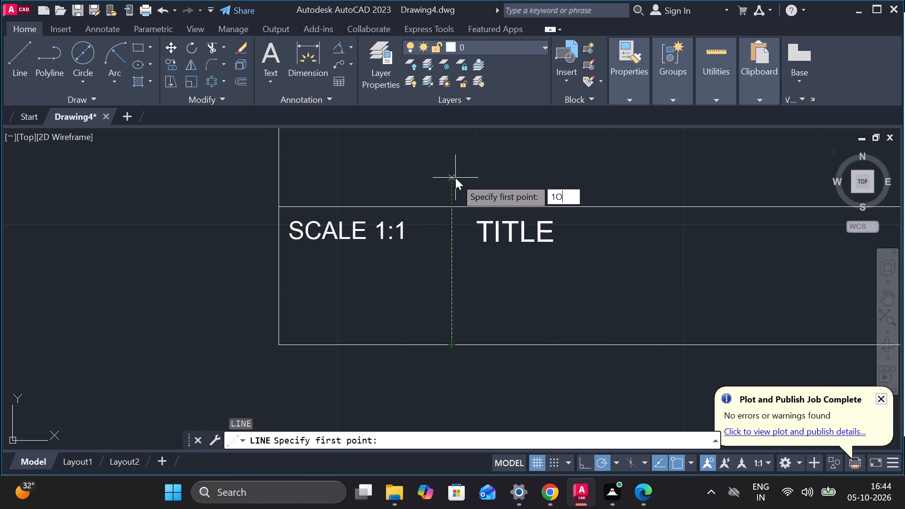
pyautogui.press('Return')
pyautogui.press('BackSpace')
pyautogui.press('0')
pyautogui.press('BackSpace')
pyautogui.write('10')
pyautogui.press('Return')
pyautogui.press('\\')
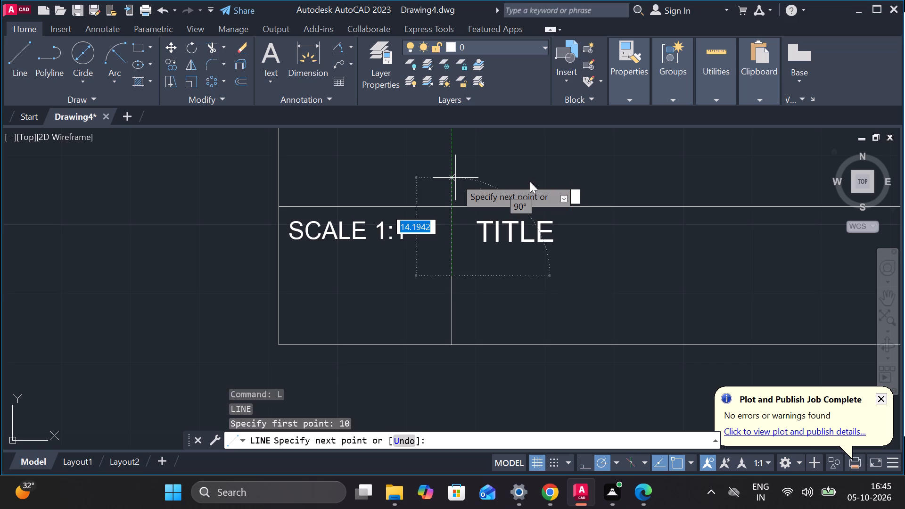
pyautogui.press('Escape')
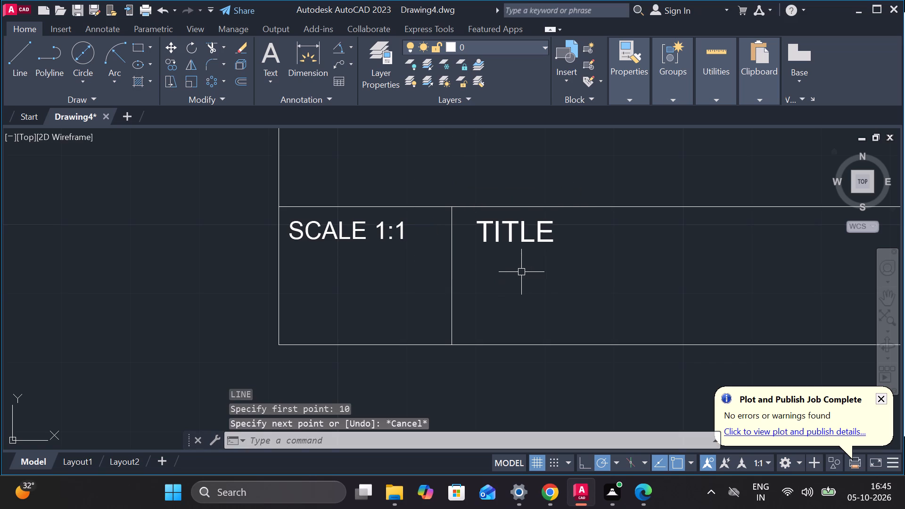
# Draw a line 10 up from the lower end of the divider between SCALE and TITLE, continuing horizontally 25 to the title block's left border.
pyautogui.press('l')
pyautogui.press('Return')
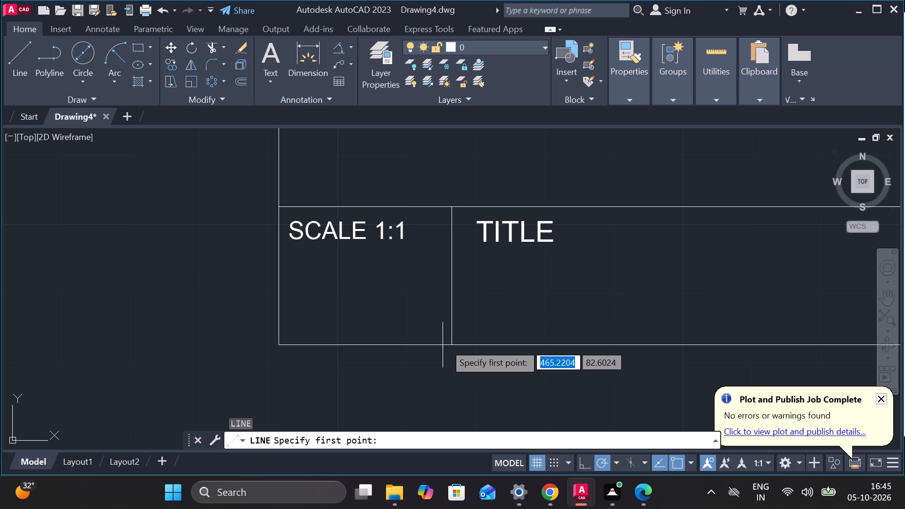
pyautogui.click(456, 343)
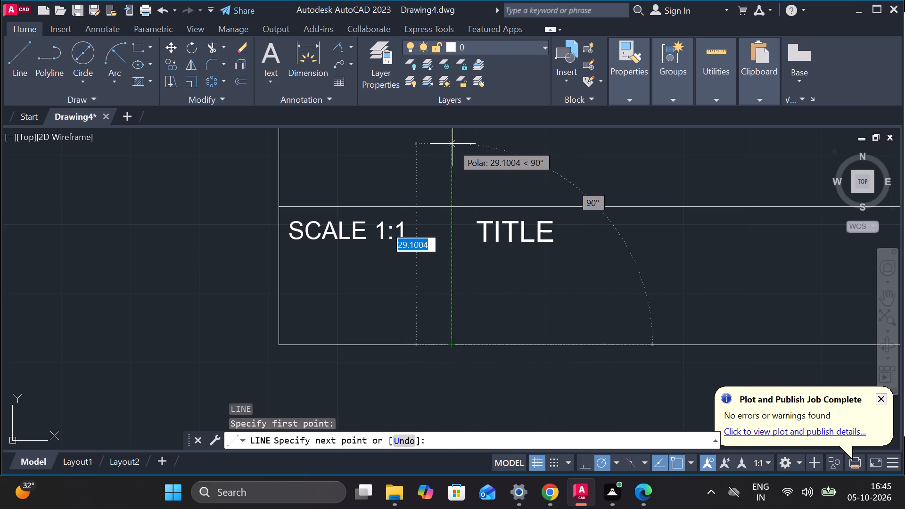
pyautogui.write('10')
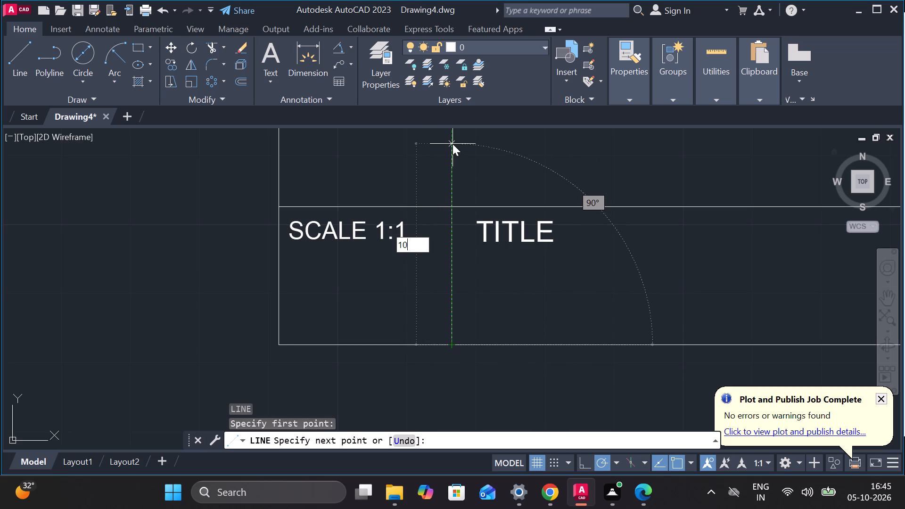
pyautogui.press('Return')
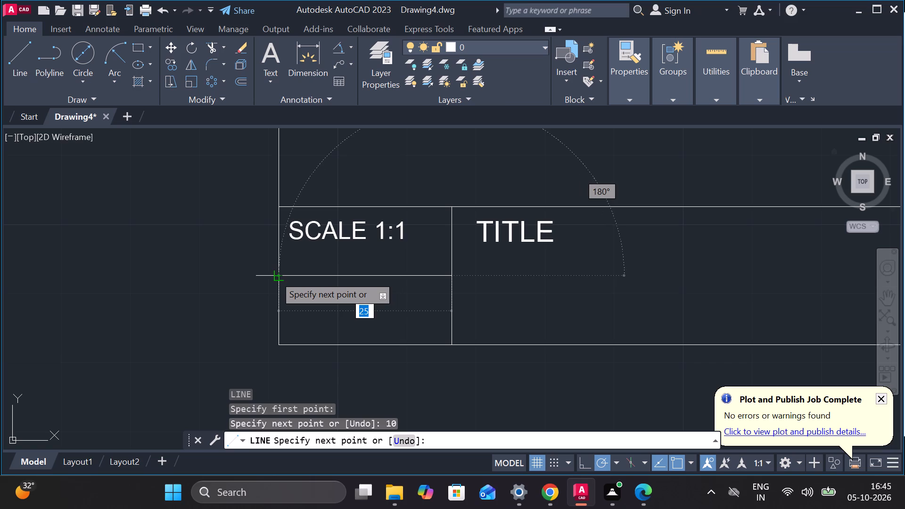
pyautogui.click(280, 272)
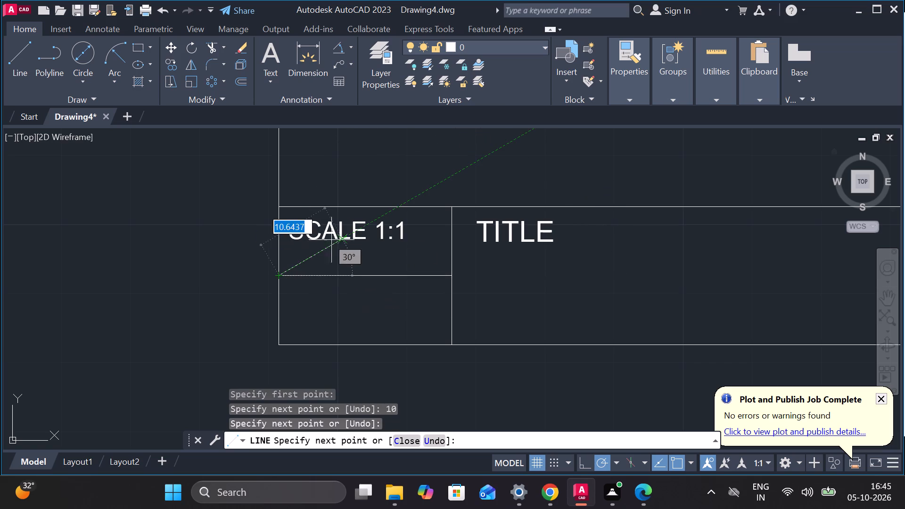
pyautogui.press('Escape')
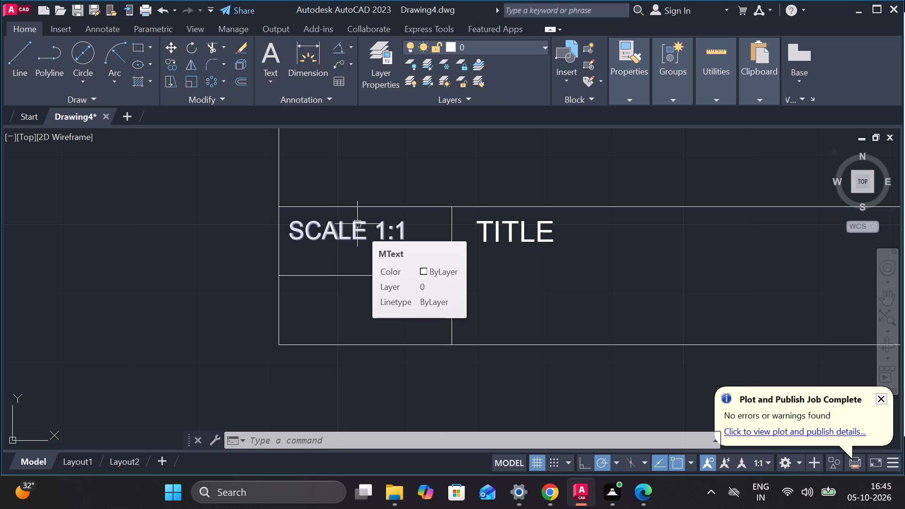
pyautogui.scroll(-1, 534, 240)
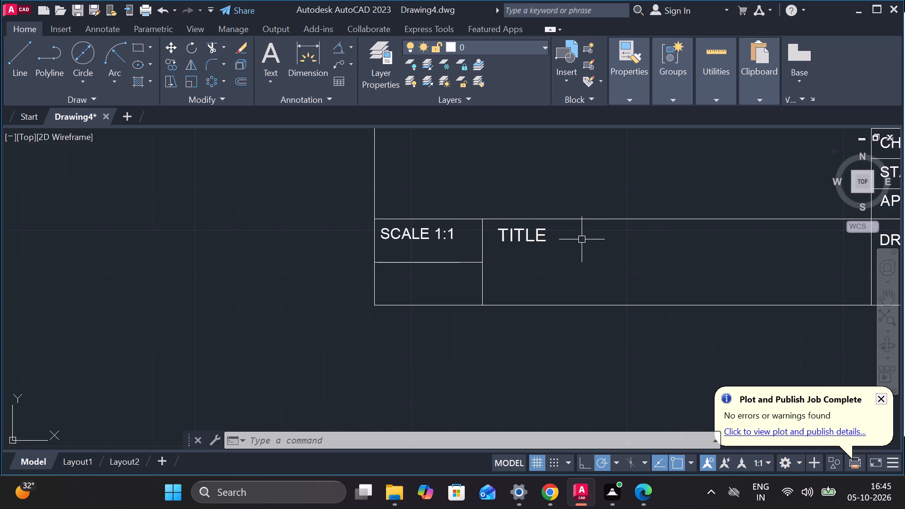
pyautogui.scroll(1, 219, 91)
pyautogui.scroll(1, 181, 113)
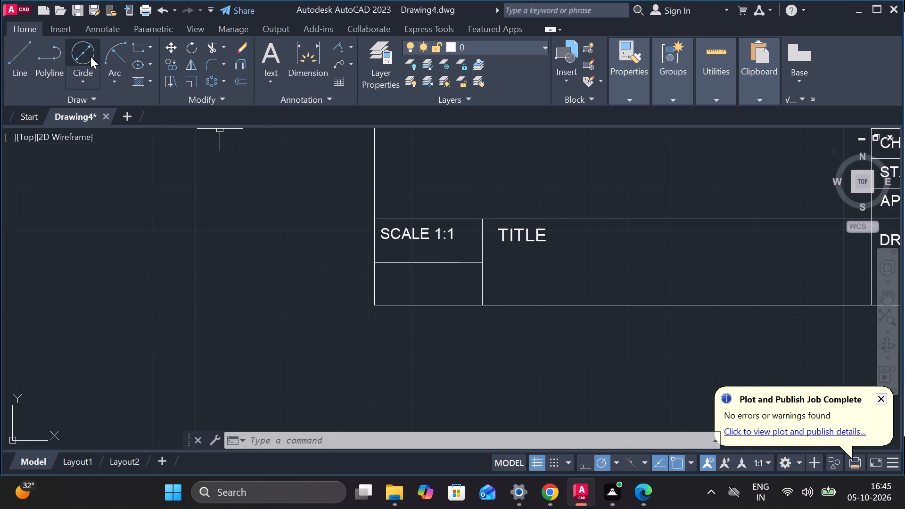
# Draw a 3 diameter circle in the left part of the empty cell below SCALE 1:1.
pyautogui.click(80, 49)
pyautogui.moveTo(156, 167); pyautogui.dragTo(140, 166, button='middle')
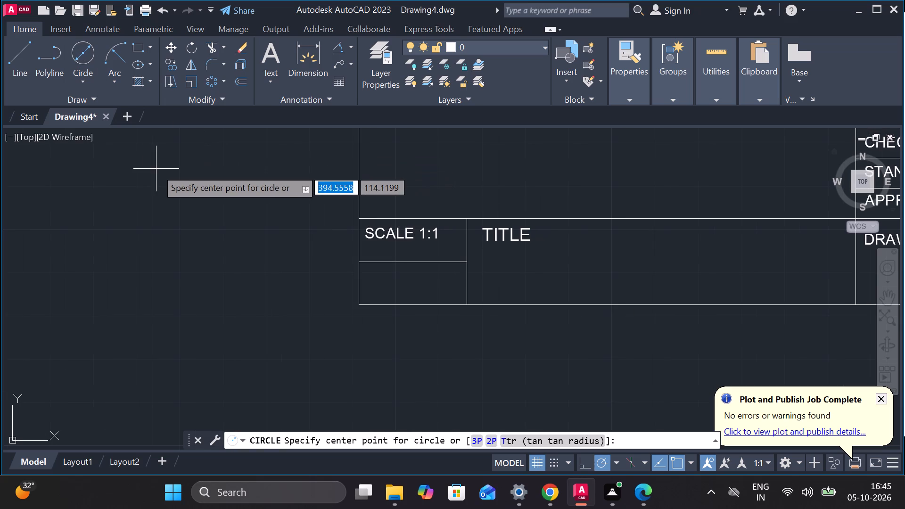
pyautogui.scroll(2, 497, 284)
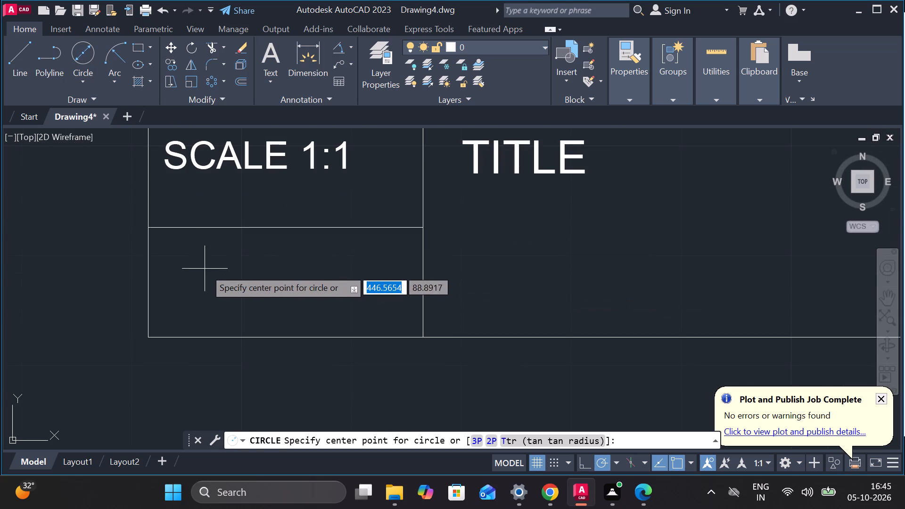
pyautogui.click(229, 271)
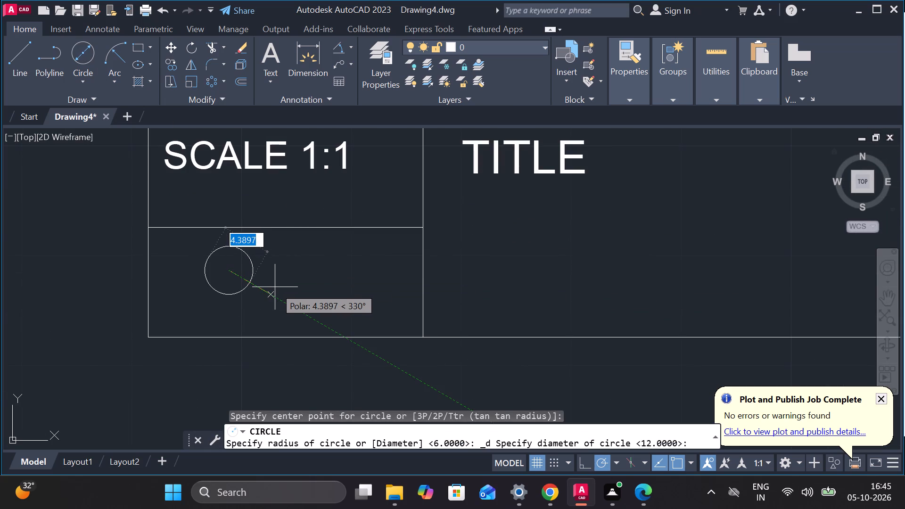
pyautogui.press('3')
pyautogui.press('Return')
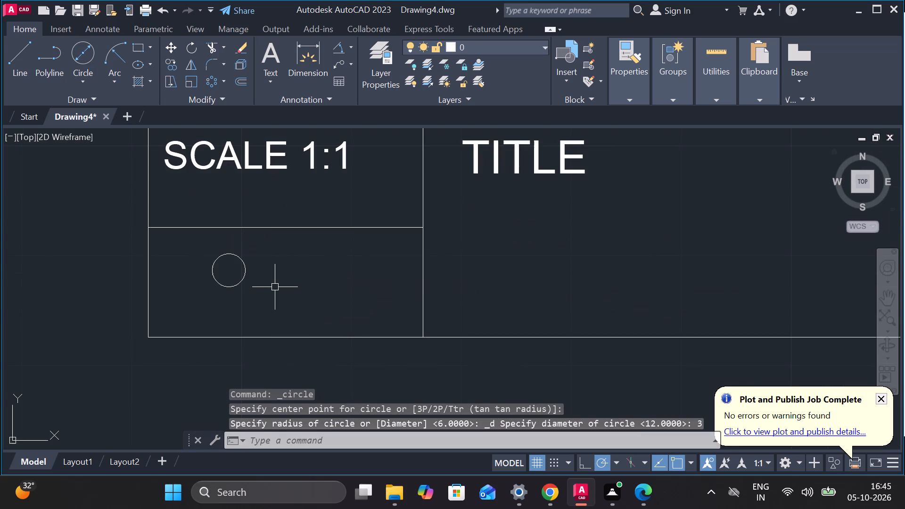
# Draw a 5 diameter circle concentric with the small circle below SCALE 1:1.
pyautogui.scroll(-1, 276, 287)
pyautogui.press('space')
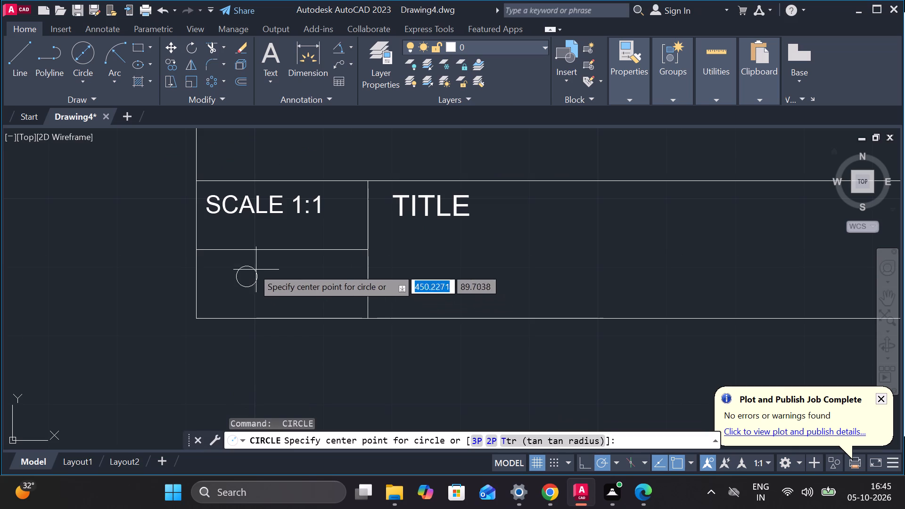
pyautogui.click(249, 277)
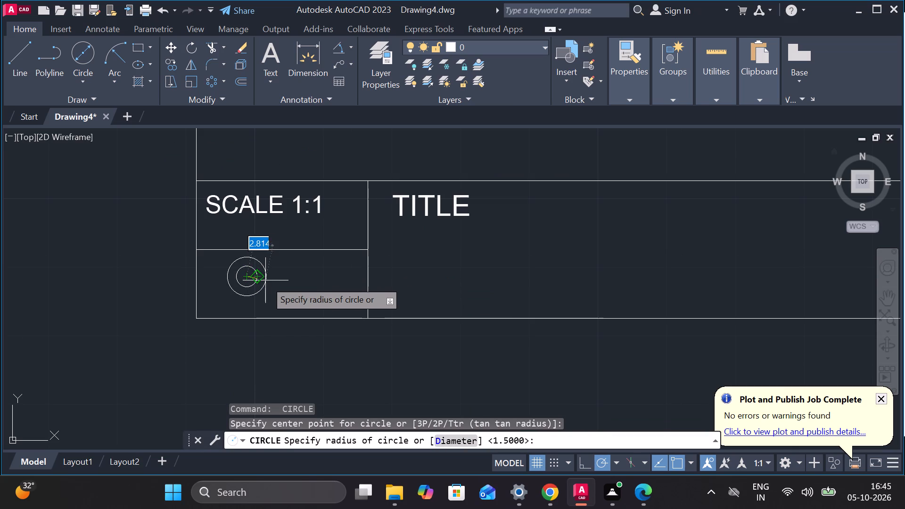
pyautogui.press('d')
pyautogui.press('Return')
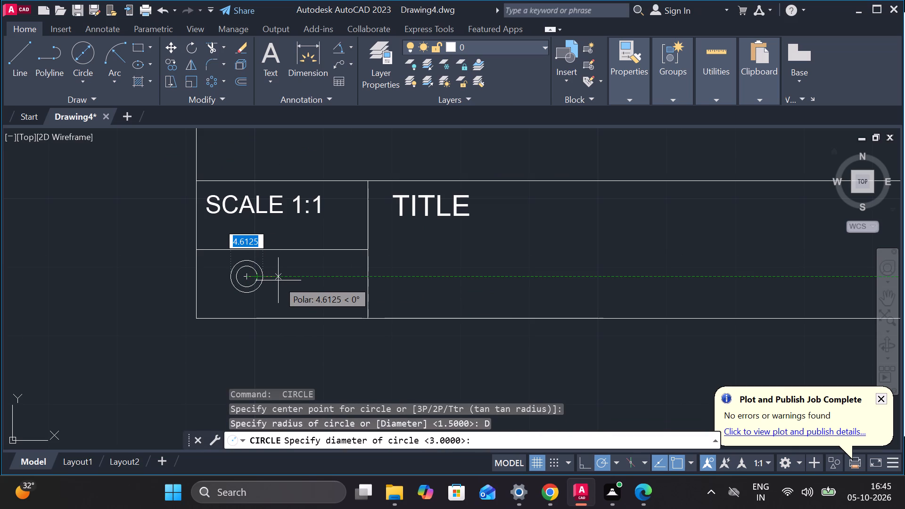
pyautogui.press('5')
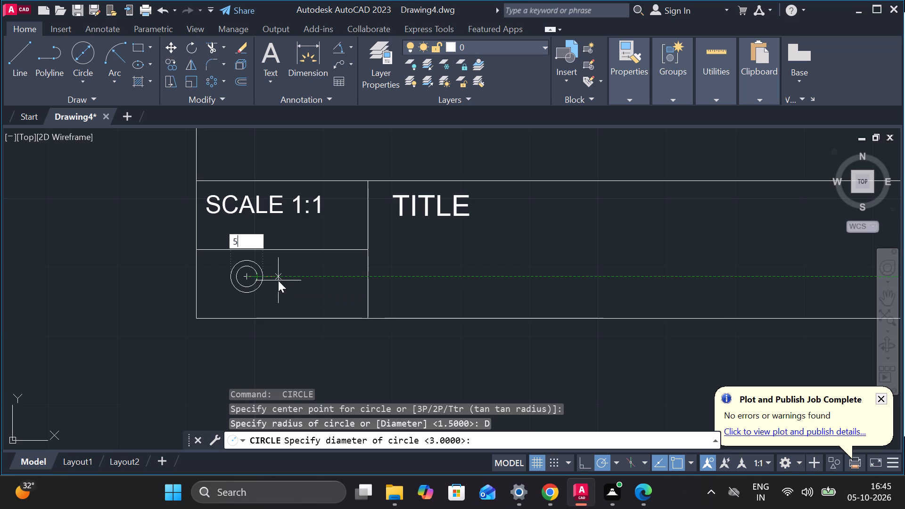
pyautogui.press('Return')
pyautogui.press('Escape')
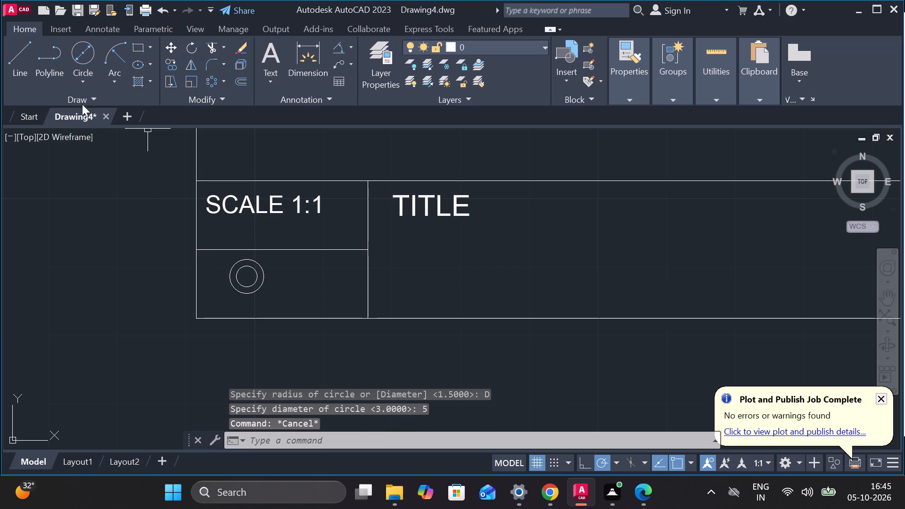
# Draw horizontal lines about 9 long rightward from the inner circle's top and bottom quadrants, joining their right ends with a vertical line.
pyautogui.click(15, 59)
pyautogui.scroll(2, 217, 271)
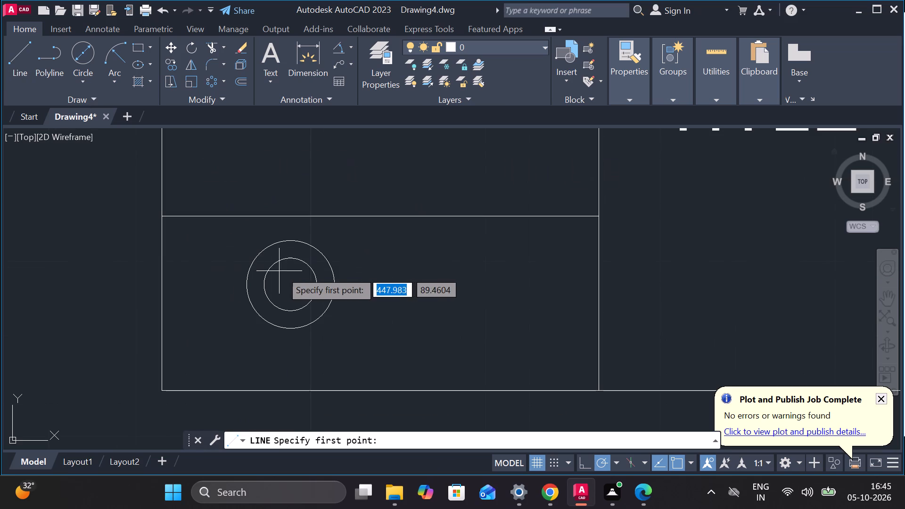
pyautogui.click(291, 258)
pyautogui.click(446, 258)
pyautogui.press('`')
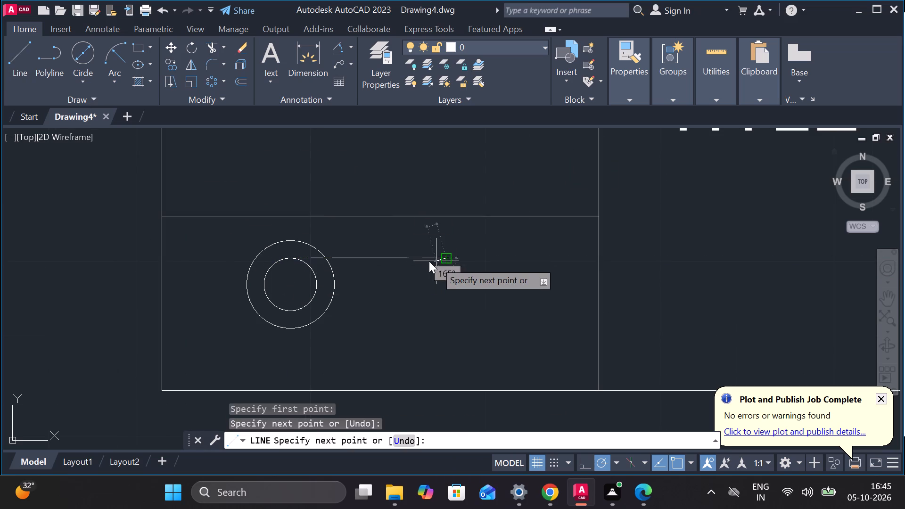
pyautogui.press('space')
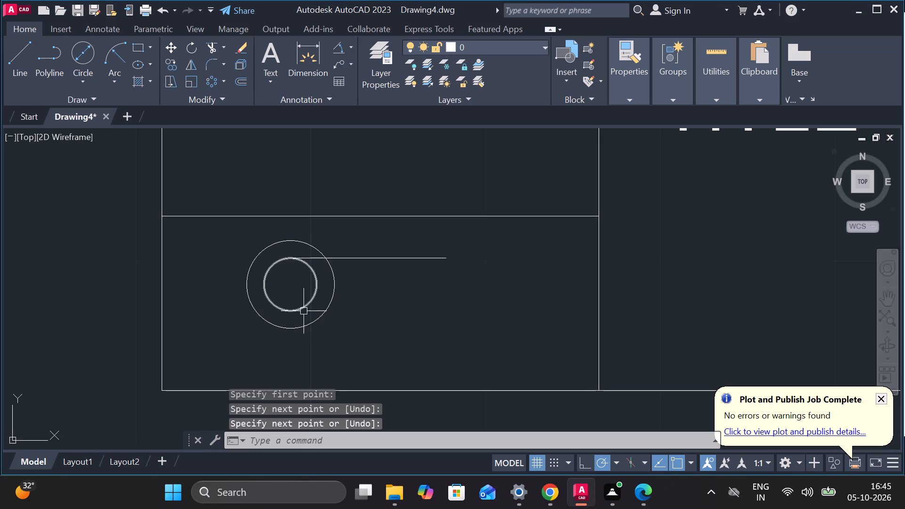
pyautogui.press('space')
pyautogui.click(290, 311)
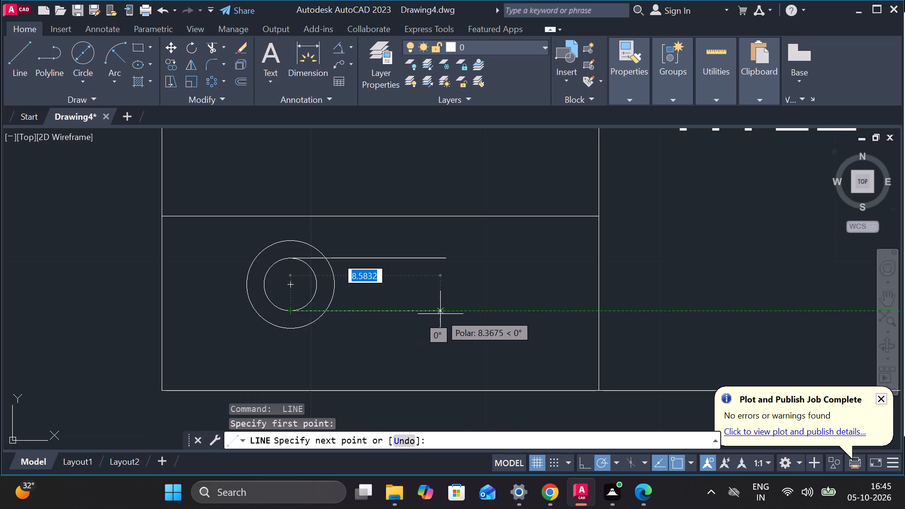
pyautogui.click(452, 312)
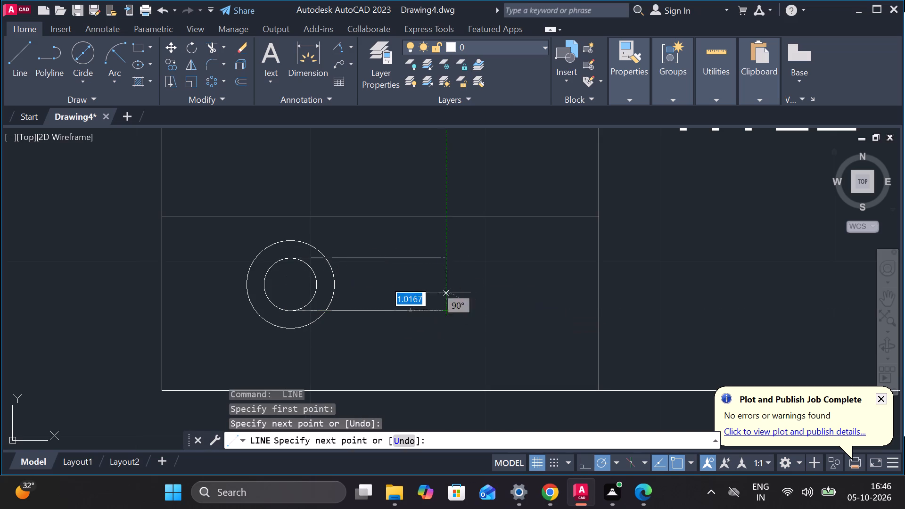
pyautogui.click(447, 259)
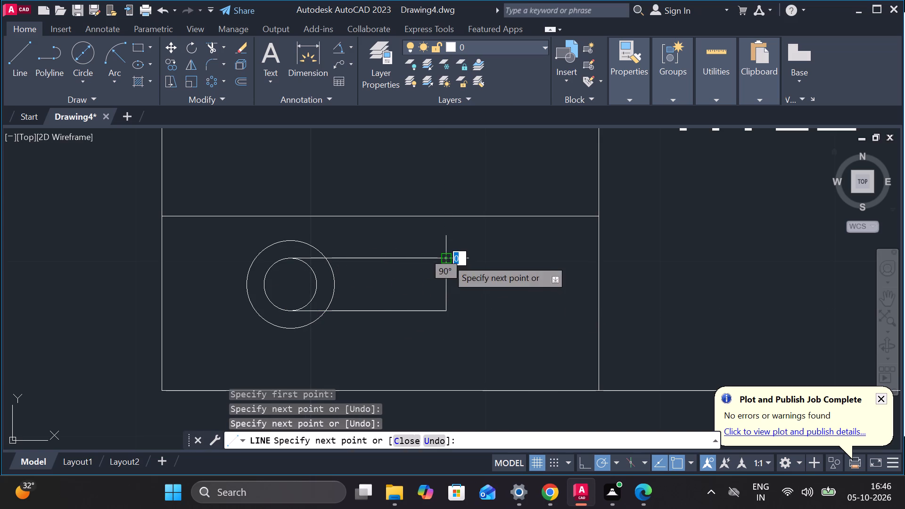
pyautogui.press('Escape')
# Draw horizontal lines about 14.5 long rightward from the outer circle's top and bottom quadrants, joining their right ends with a vertical line.
pyautogui.press('space')
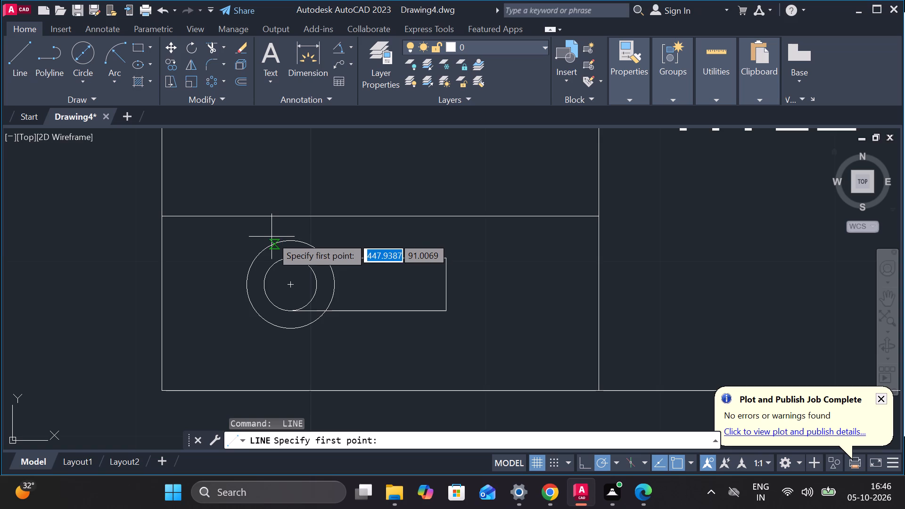
pyautogui.click(293, 238)
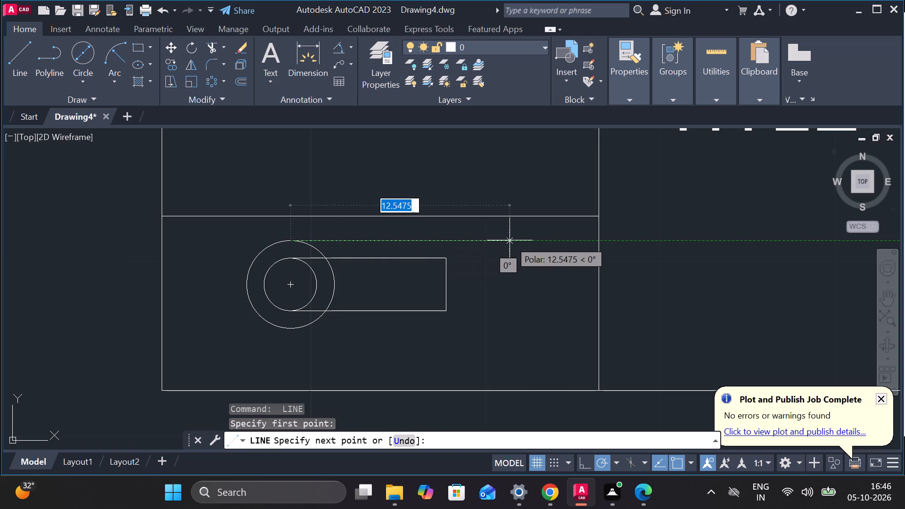
pyautogui.click(543, 238)
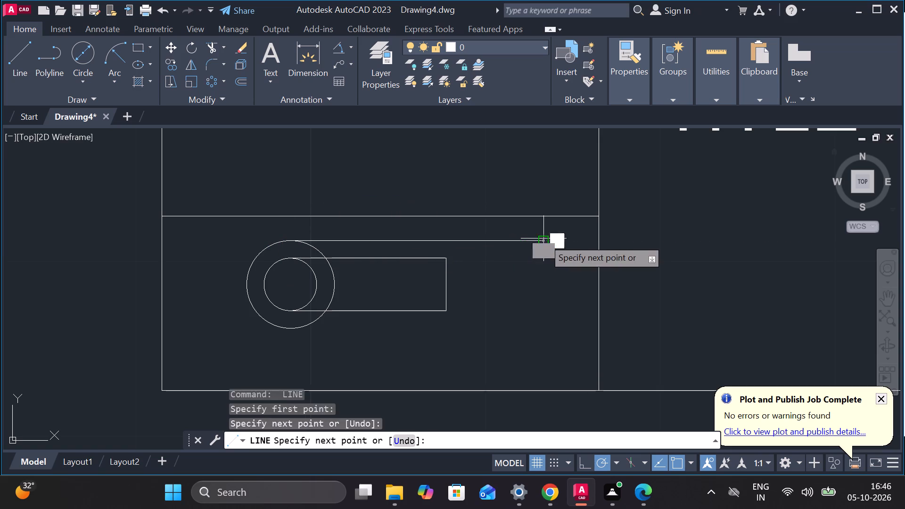
pyautogui.press('Escape')
pyautogui.press('space')
pyautogui.click(289, 330)
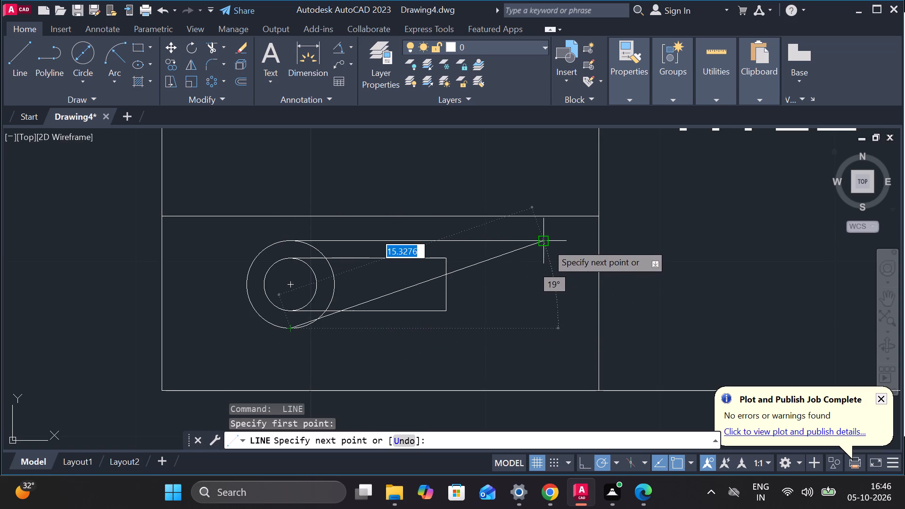
pyautogui.click(541, 330)
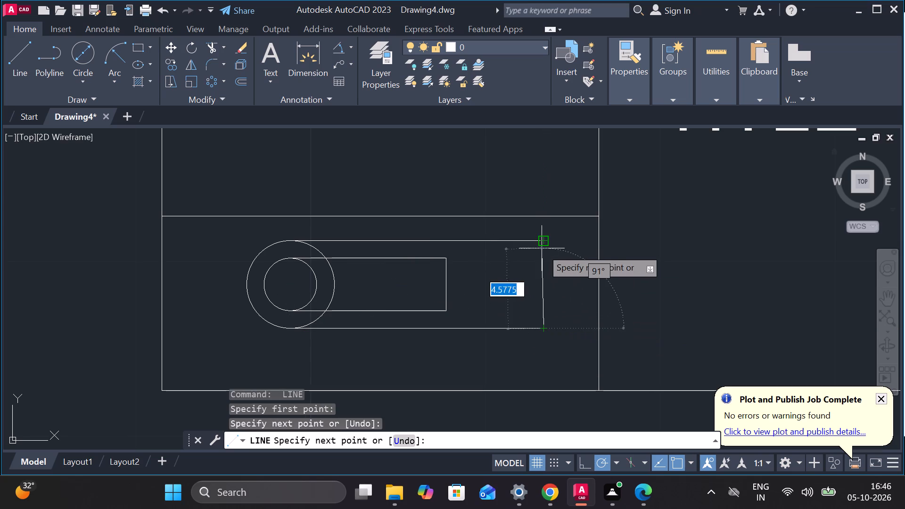
pyautogui.click(542, 241)
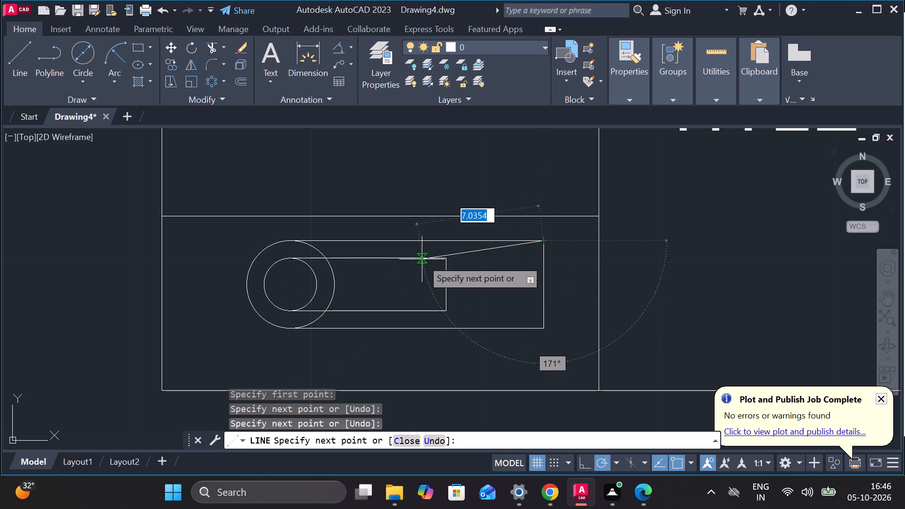
# Draw two slanted lines joining the right corners of the outer outline to the matching right corners of the inner outline.
pyautogui.click(441, 256)
pyautogui.press('Escape')
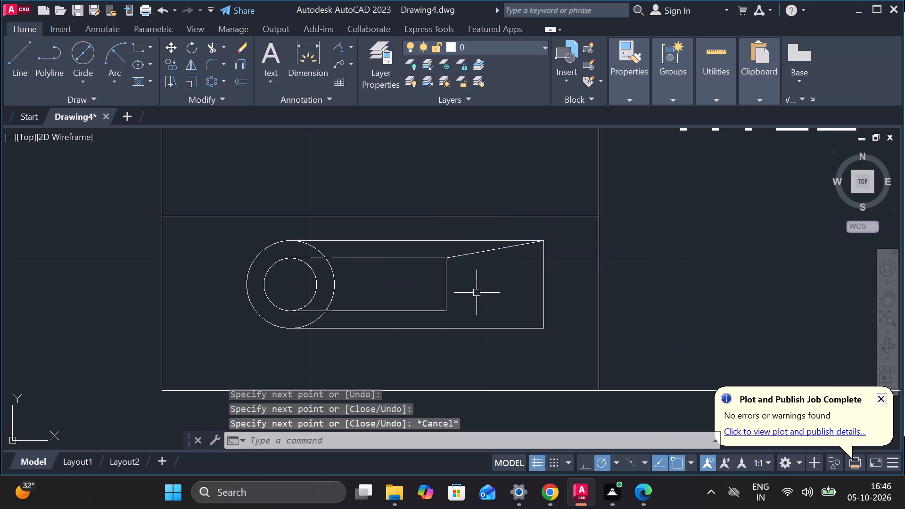
pyautogui.press('space')
pyautogui.click(448, 314)
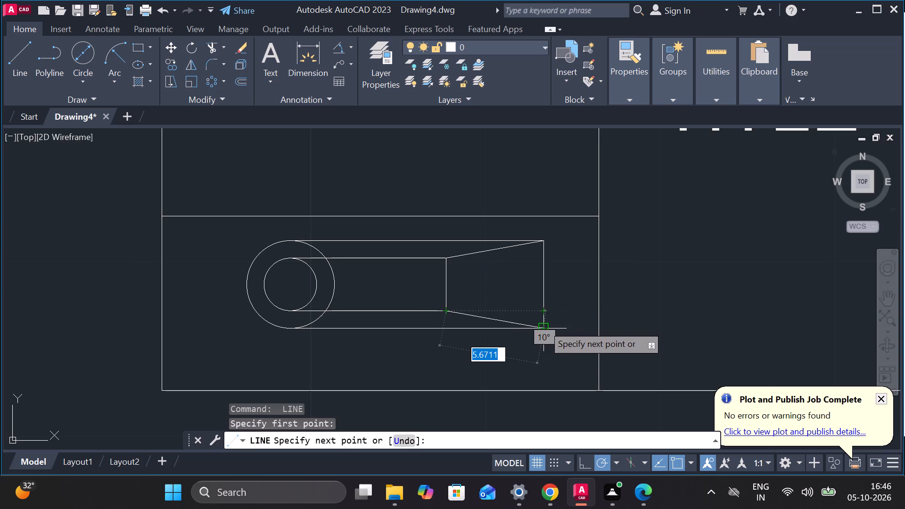
pyautogui.scroll(3, 542, 320)
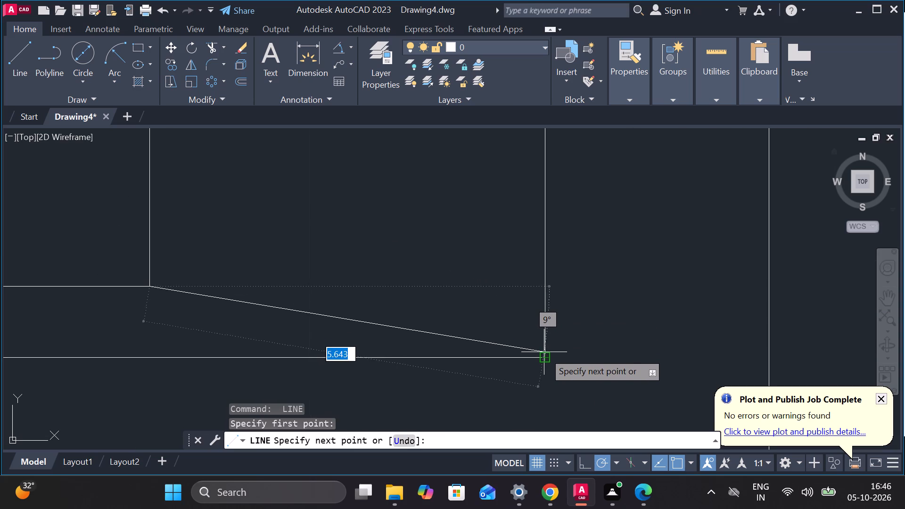
pyautogui.click(546, 353)
pyautogui.press('Escape')
# Trim away the horizontal projection lines running between the circles and the trapezoid.
pyautogui.scroll(-1, 578, 317)
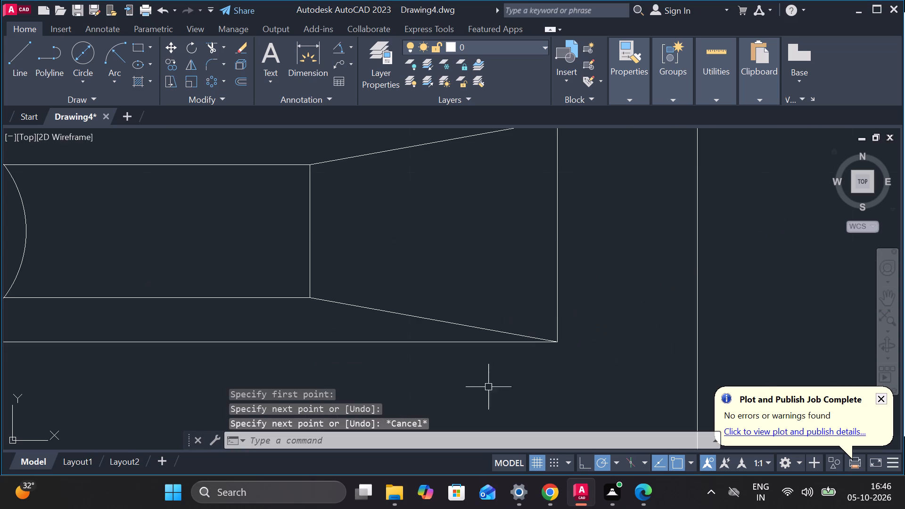
pyautogui.scroll(-2, 430, 390)
pyautogui.write('TR')
pyautogui.press('Return')
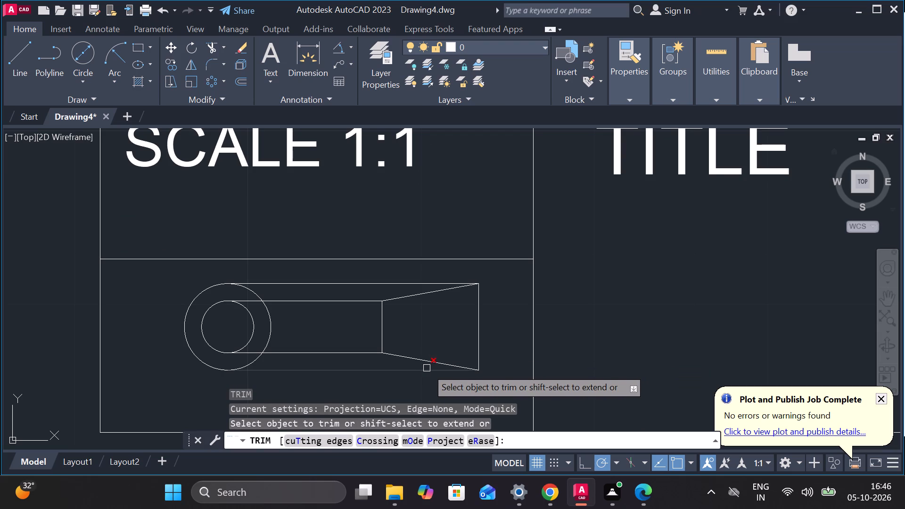
pyautogui.click(427, 368)
pyautogui.moveTo(348, 364); pyautogui.dragTo(342, 279)
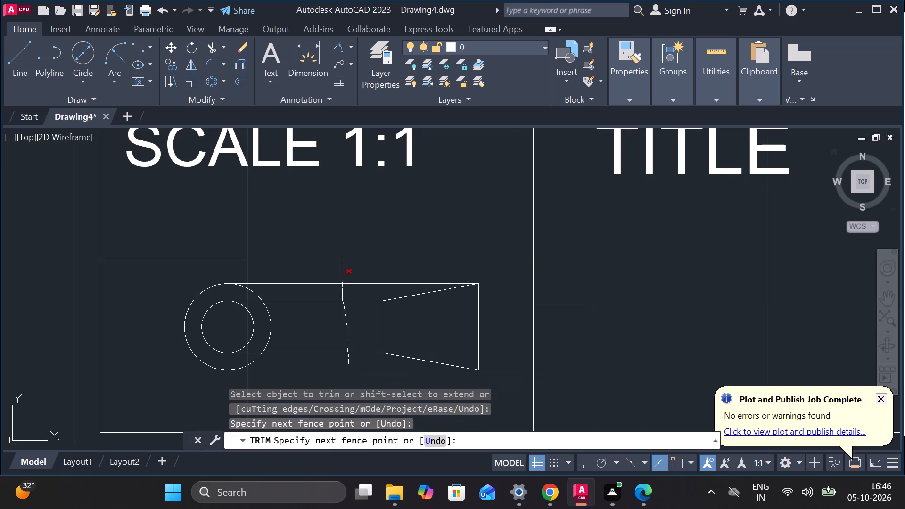
pyautogui.moveTo(342, 279); pyautogui.dragTo(342, 276)
pyautogui.press('Escape')
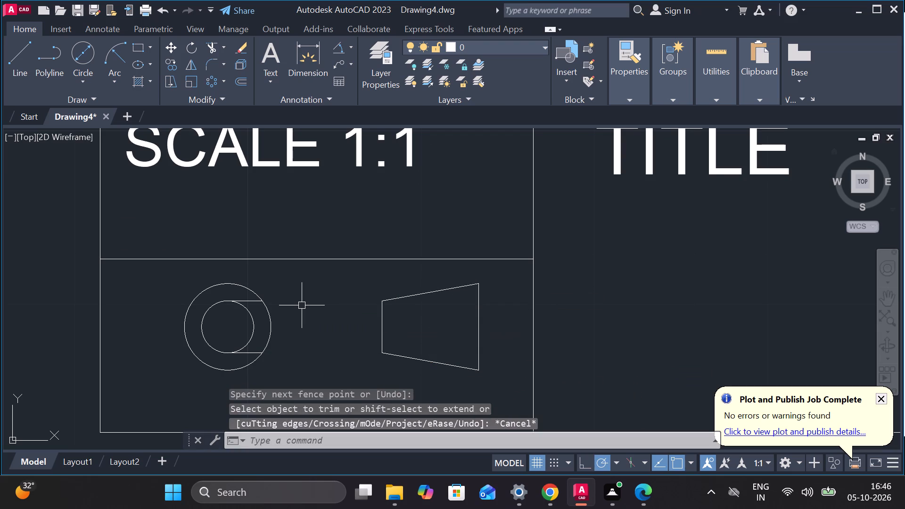
# Erase the two leftover horizontal line stubs between the inner and outer circles.
pyautogui.scroll(2, 283, 353)
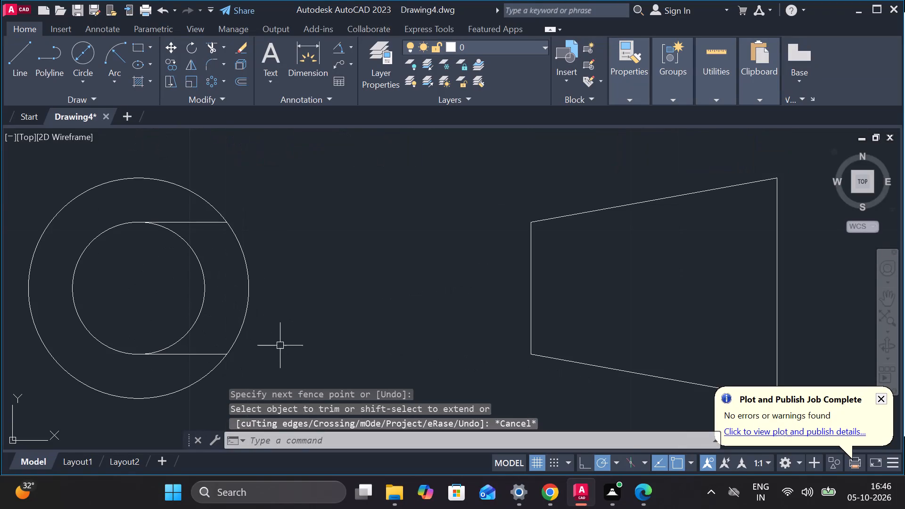
pyautogui.click(209, 353)
pyautogui.click(194, 222)
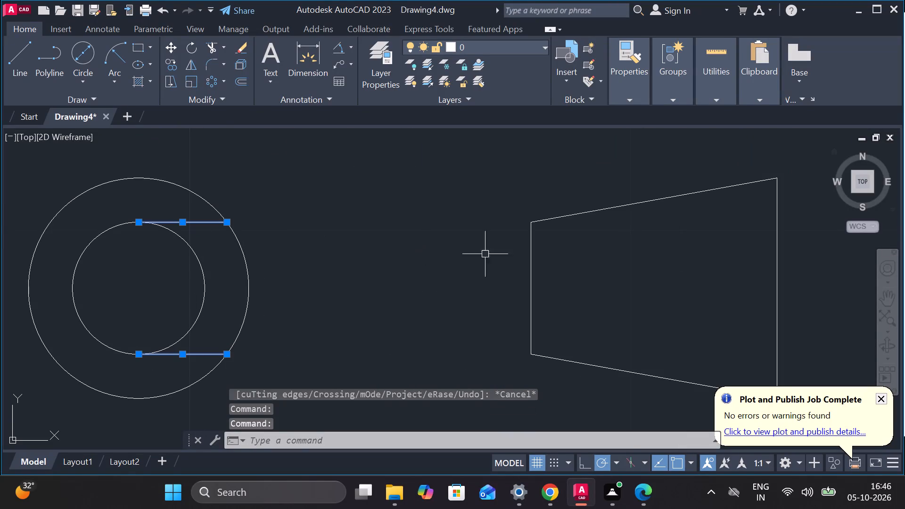
pyautogui.press('e')
pyautogui.press('Return')
# Move the trapezoid of the projection symbol horizontally closer to the two concentric circles.
pyautogui.scroll(-2, 487, 296)
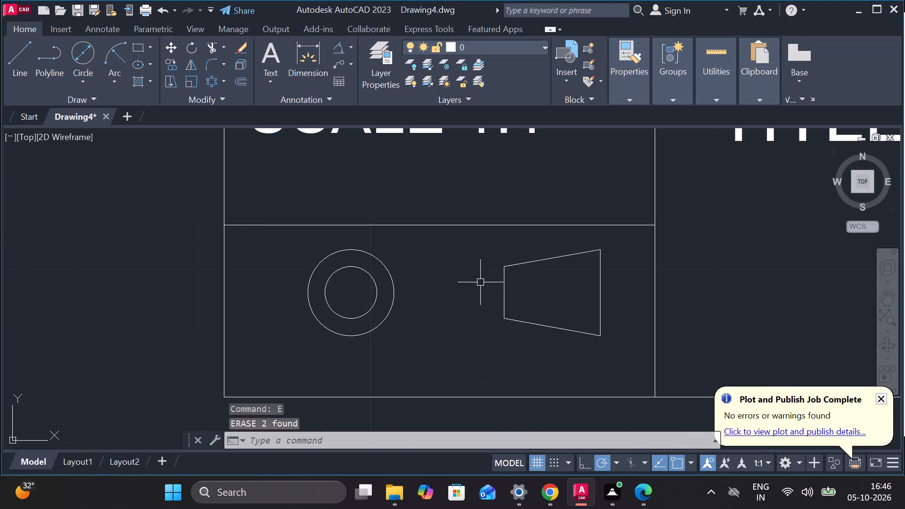
pyautogui.scroll(-2, 479, 279)
pyautogui.scroll(1, 473, 276)
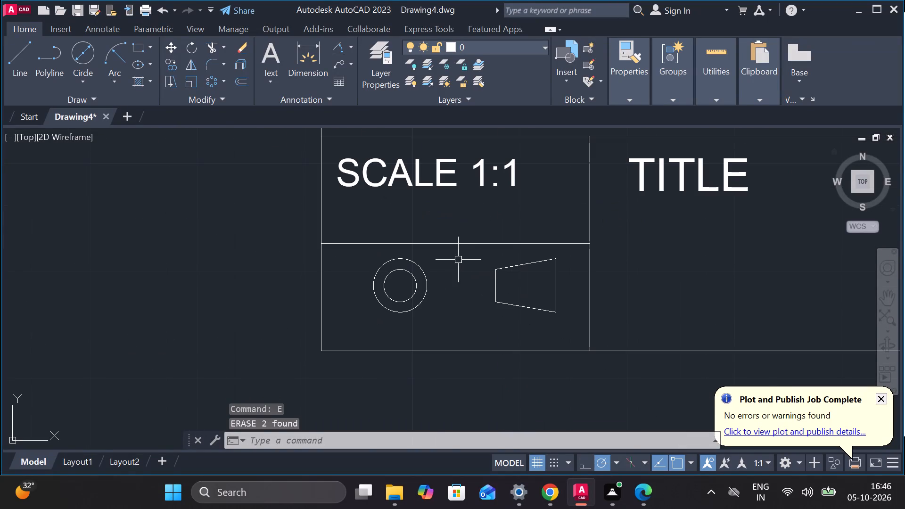
pyautogui.click(457, 257)
pyautogui.click(574, 330)
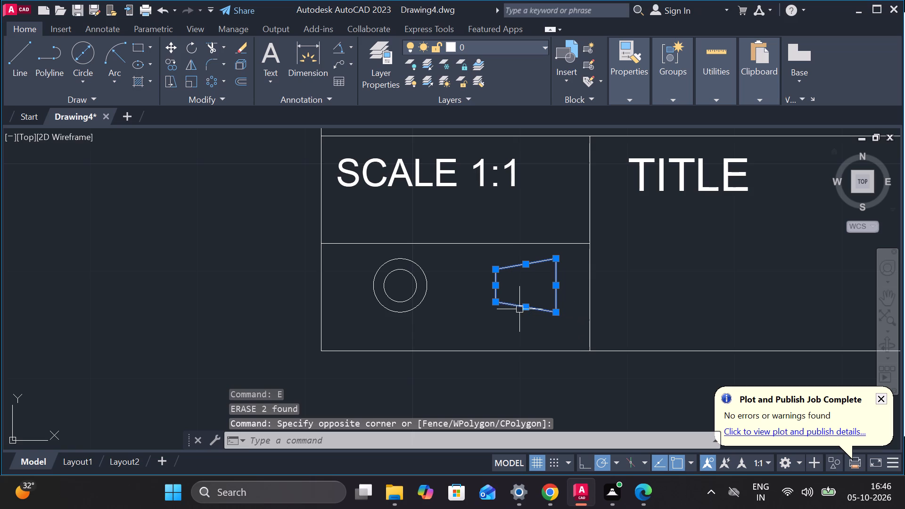
pyautogui.press('m')
pyautogui.press('Return')
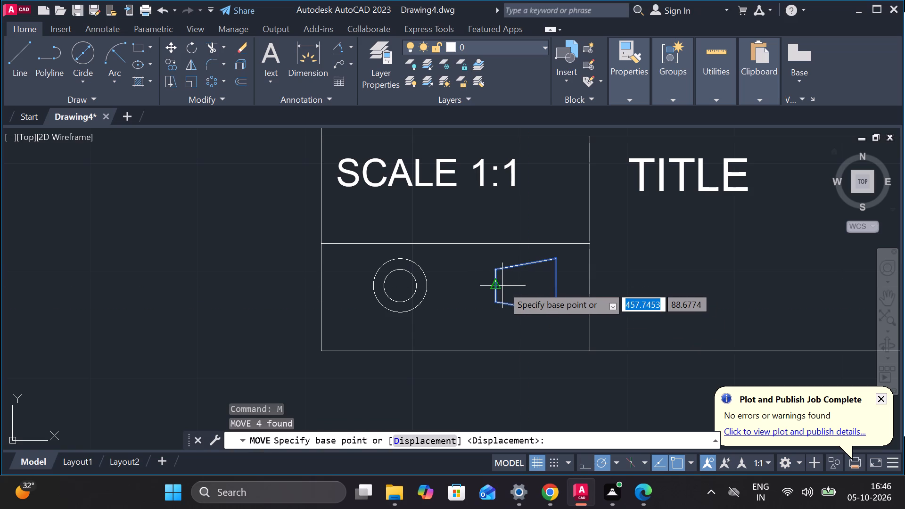
pyautogui.click(500, 286)
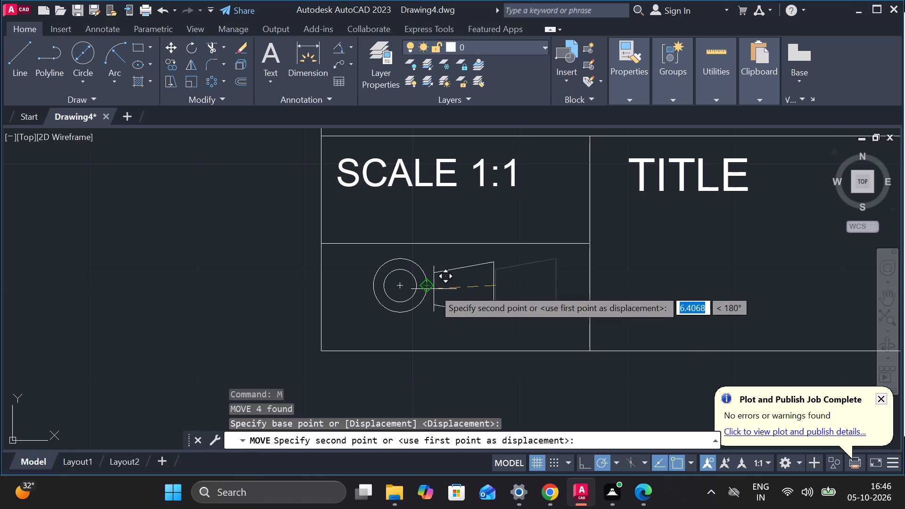
pyautogui.click(444, 289)
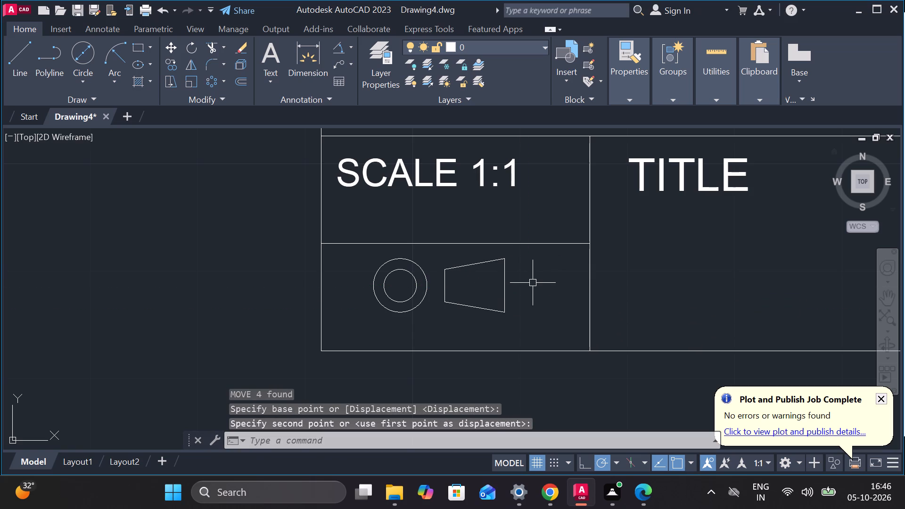
pyautogui.press('Escape')
# Draw a horizontal centre line about 13.5 long from the outer circle's left quadrant to just past the trapezoid's right edge.
pyautogui.click(29, 52)
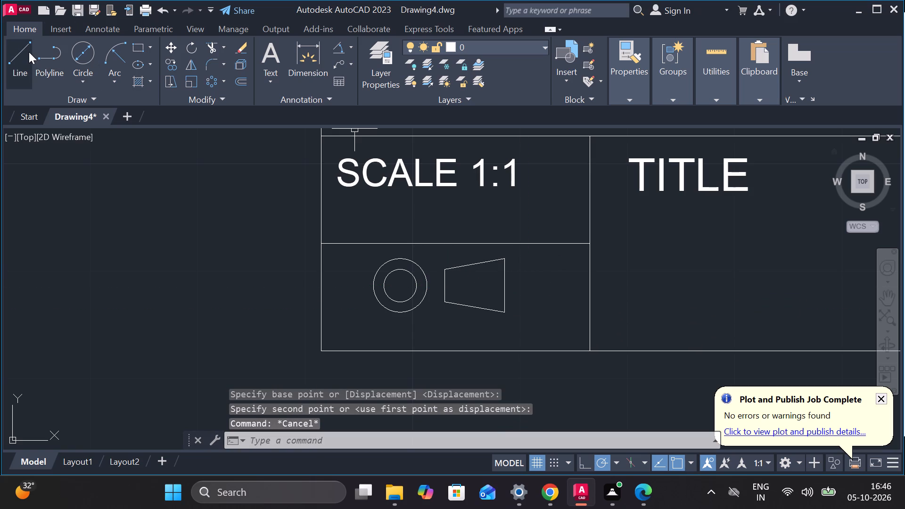
pyautogui.click(365, 287)
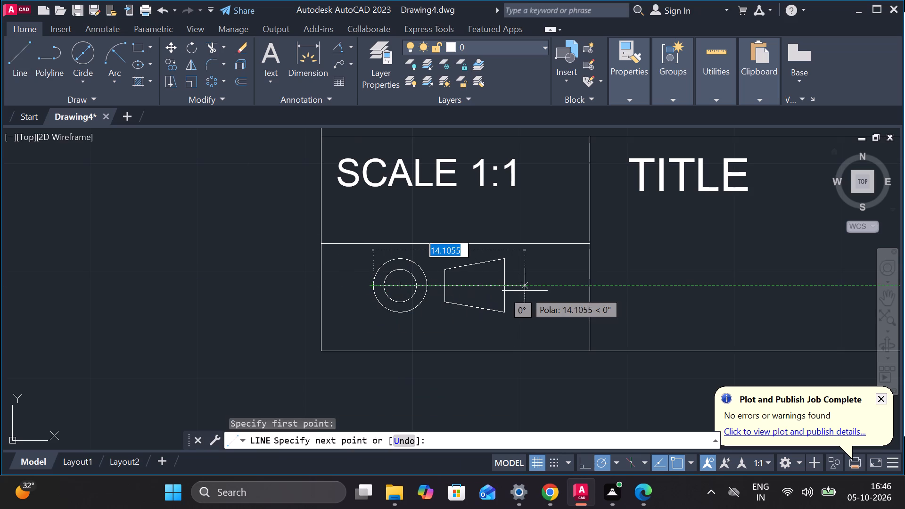
pyautogui.click(518, 291)
pyautogui.press('Escape')
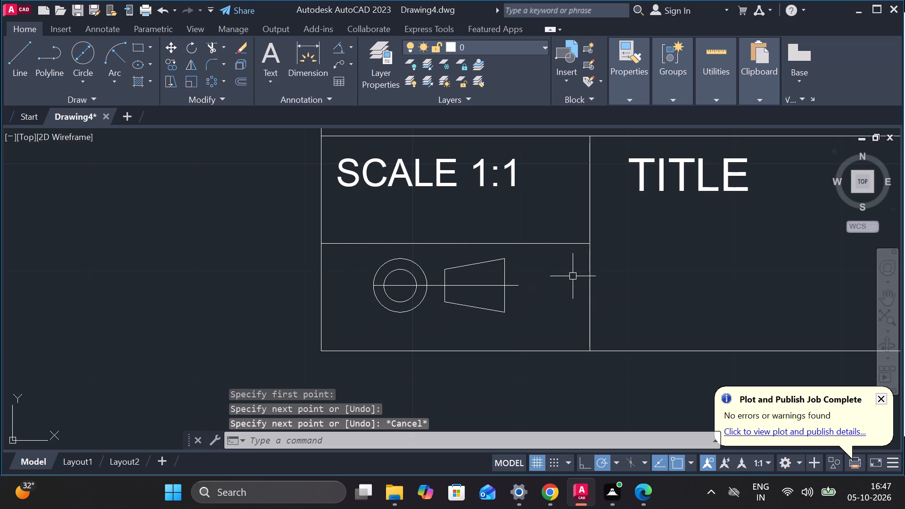
# Stretch the left end of the horizontal centre line about 1.8 beyond the outer circle.
pyautogui.click(418, 285)
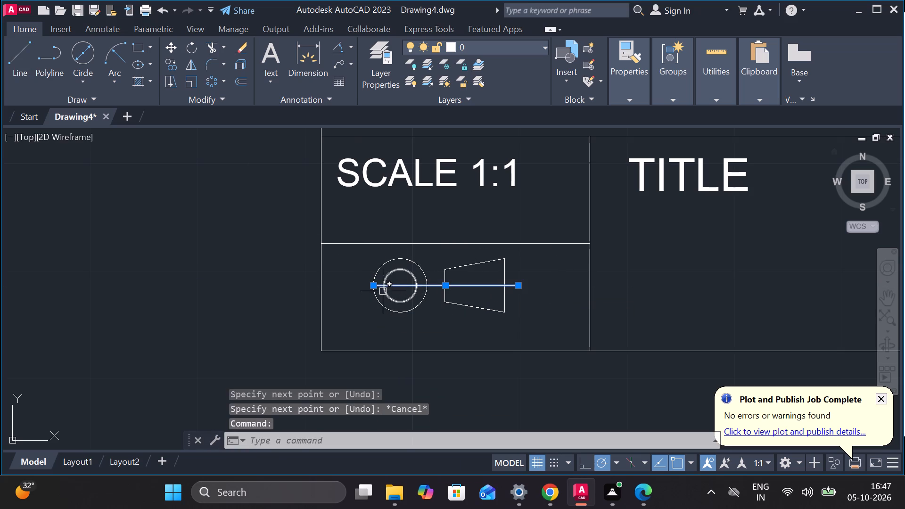
pyautogui.click(374, 285)
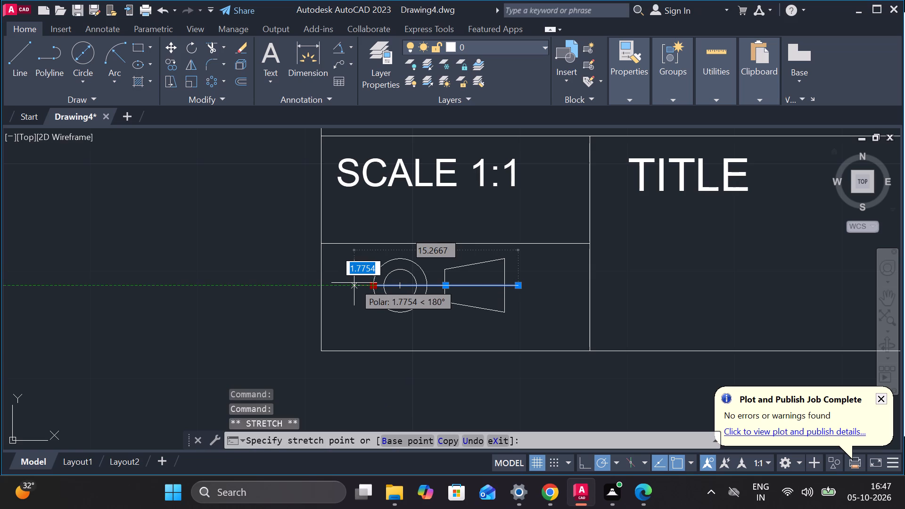
pyautogui.click(354, 283)
pyautogui.press('Escape')
# Draw a vertical centre line through the circles' centre, extending slightly past the outer circle at top and bottom.
pyautogui.press('space')
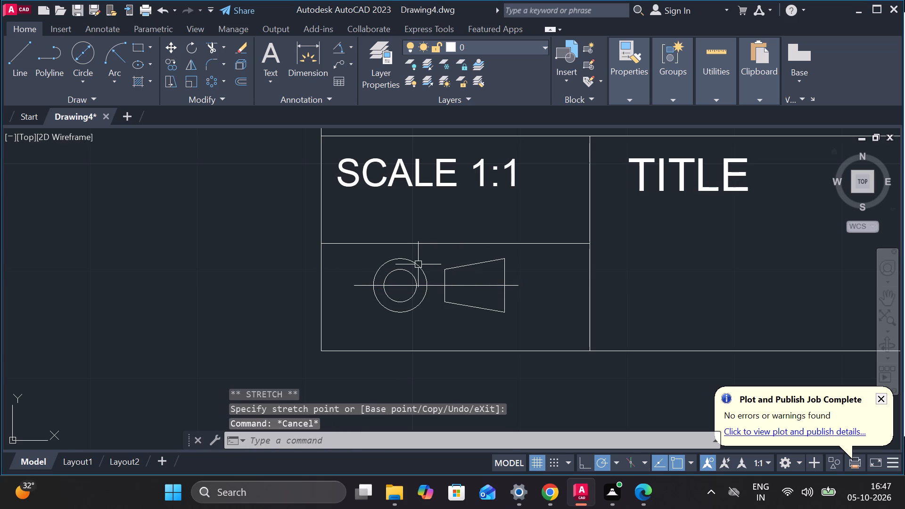
pyautogui.scroll(2, 388, 257)
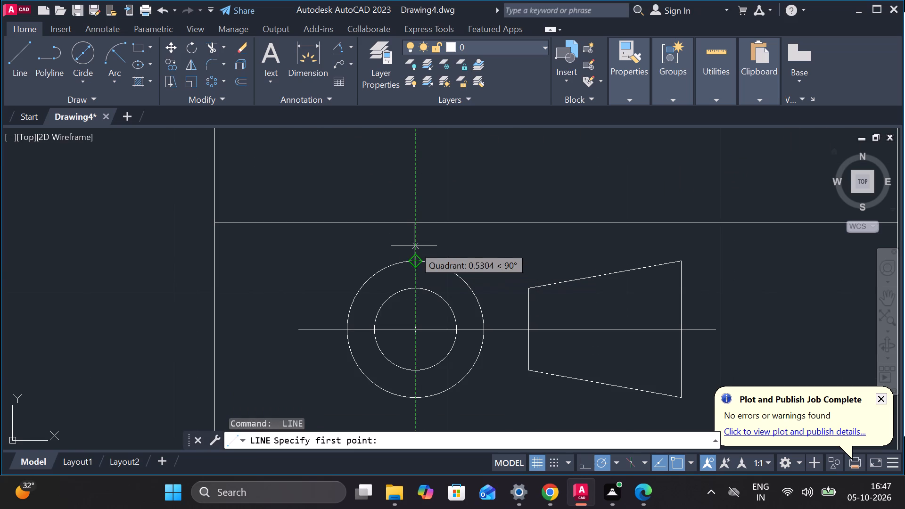
pyautogui.click(414, 246)
pyautogui.moveTo(409, 365); pyautogui.dragTo(395, 336, button='middle')
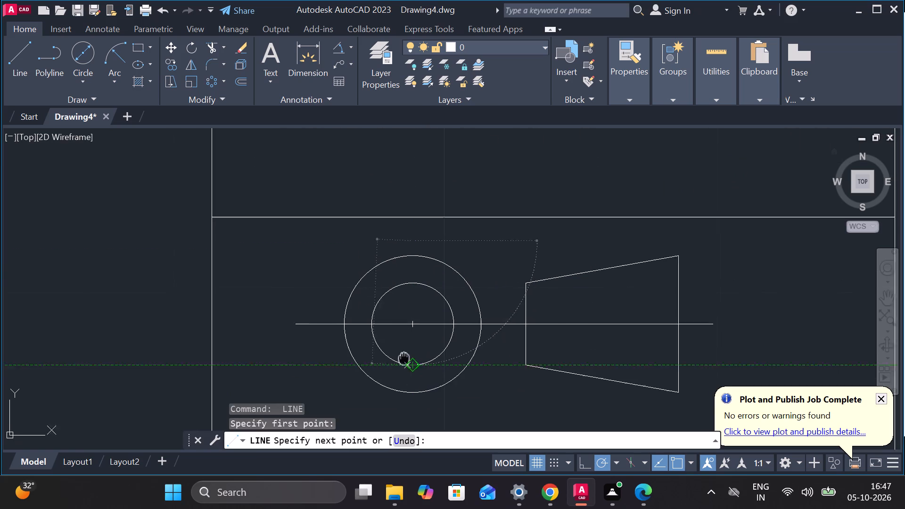
pyautogui.moveTo(395, 336); pyautogui.dragTo(395, 324, button='middle')
pyautogui.click(403, 380)
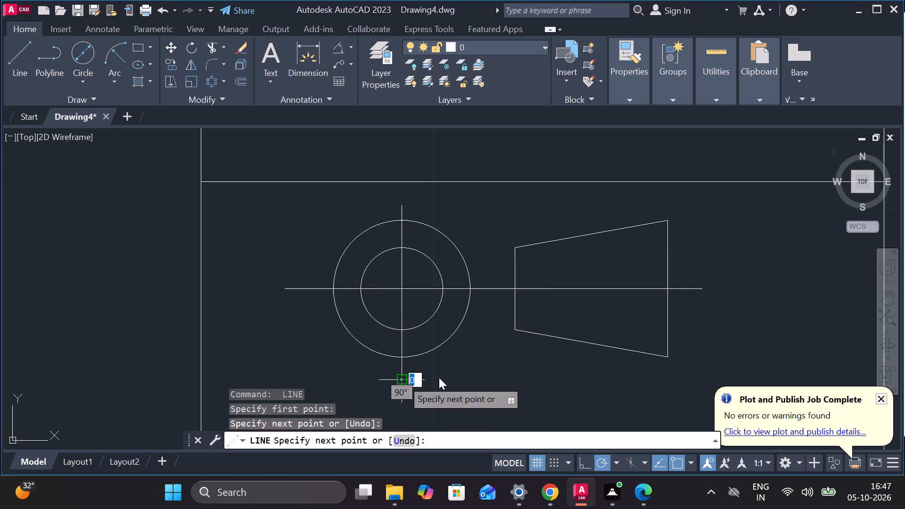
pyautogui.press('Escape')
# Examine the whole title block with its labelled cells and projection symbol.
pyautogui.scroll(-2, 613, 327)
pyautogui.scroll(-1, 649, 309)
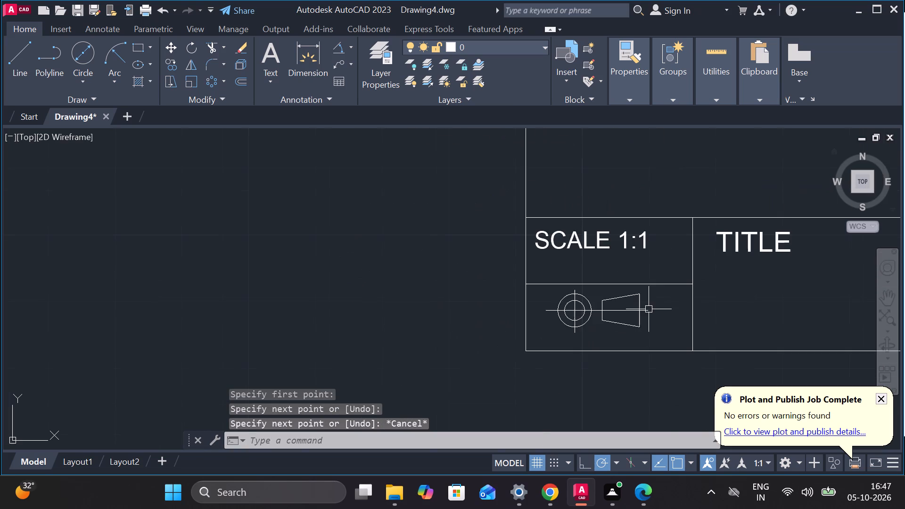
pyautogui.scroll(-2, 722, 292)
pyautogui.moveTo(732, 249); pyautogui.dragTo(520, 262, button='middle')
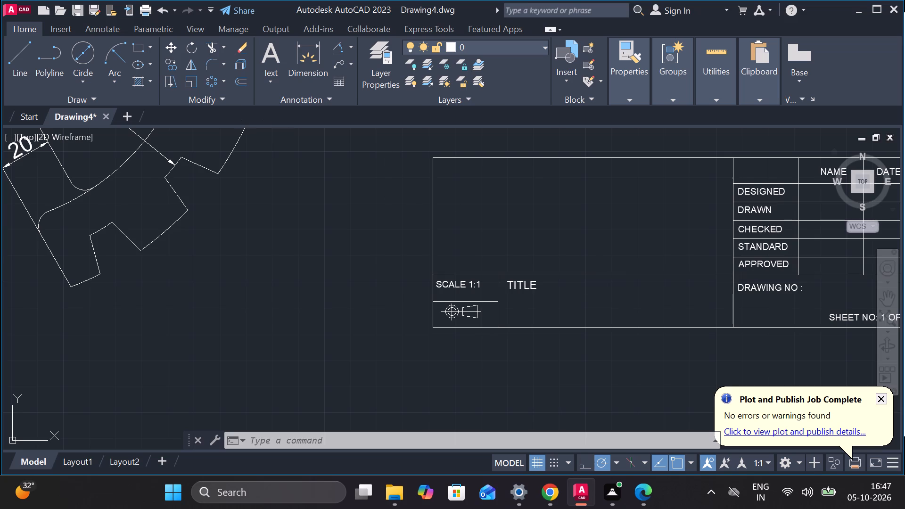
pyautogui.scroll(-2, 461, 226)
pyautogui.scroll(2, 541, 238)
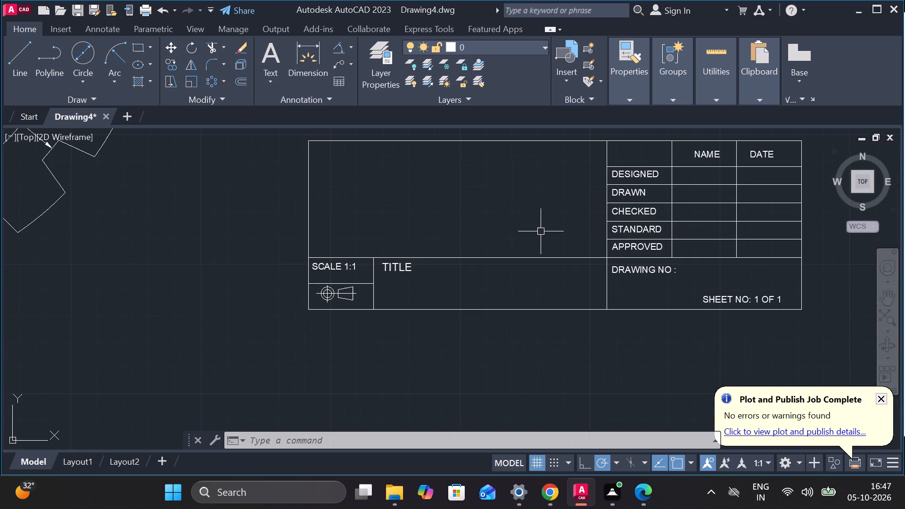
pyautogui.moveTo(489, 211); pyautogui.dragTo(384, 226, button='middle')
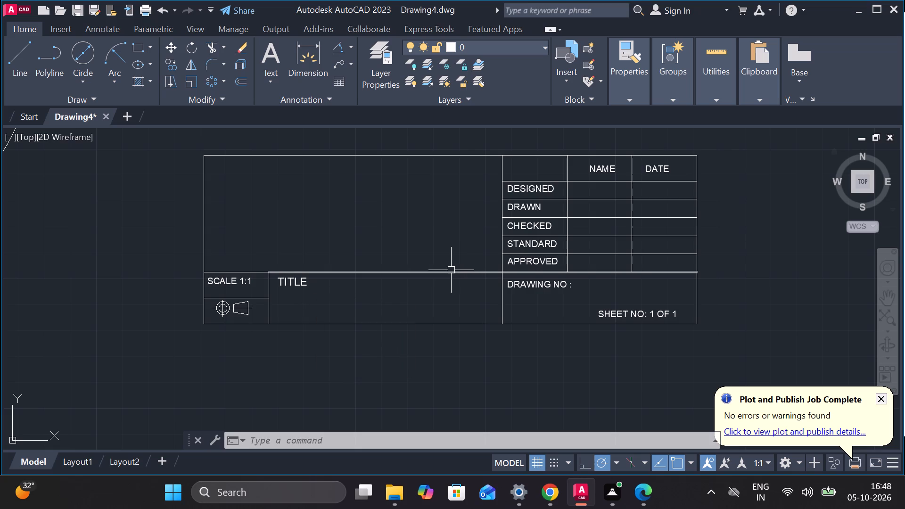
# Copy the TITLE text and paste the duplicate in the large empty cell above the title cell.
pyautogui.scroll(1, 350, 289)
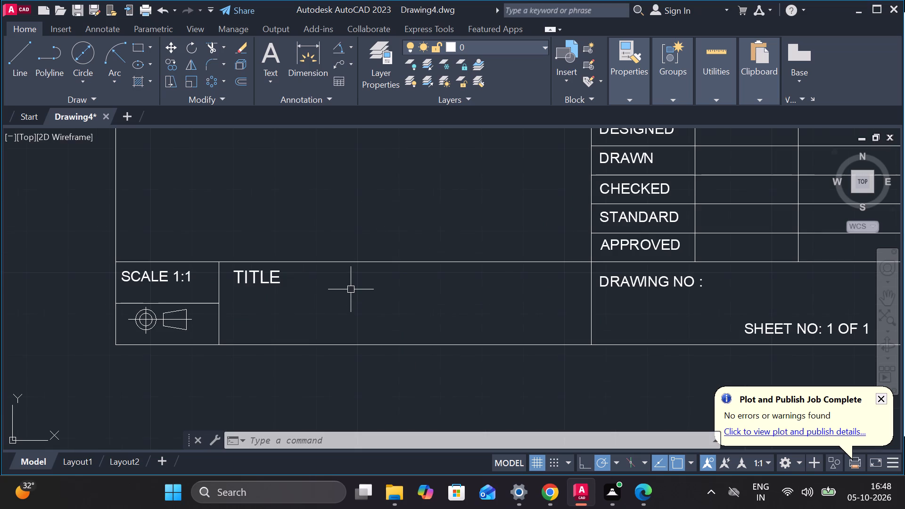
pyautogui.click(264, 278)
pyautogui.hotkey('ctrl', 'c')
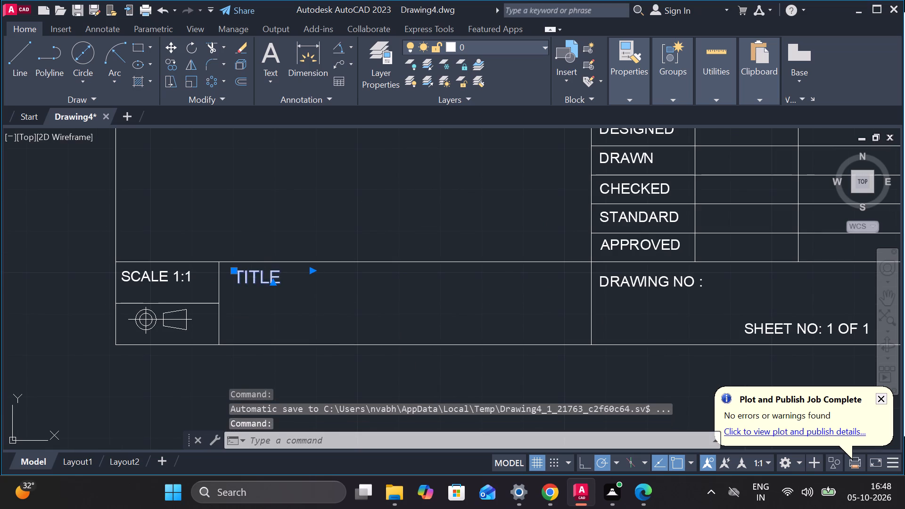
pyautogui.hotkey('ctrl', 'v')
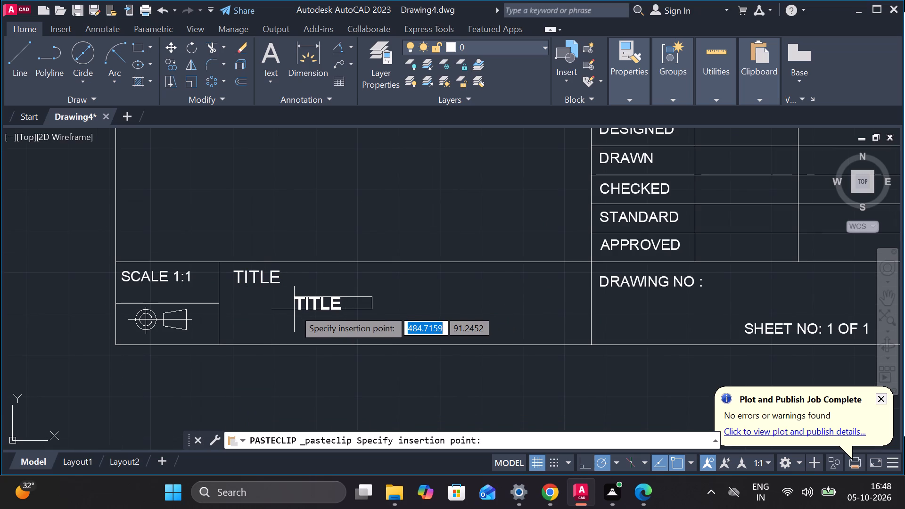
pyautogui.click(258, 172)
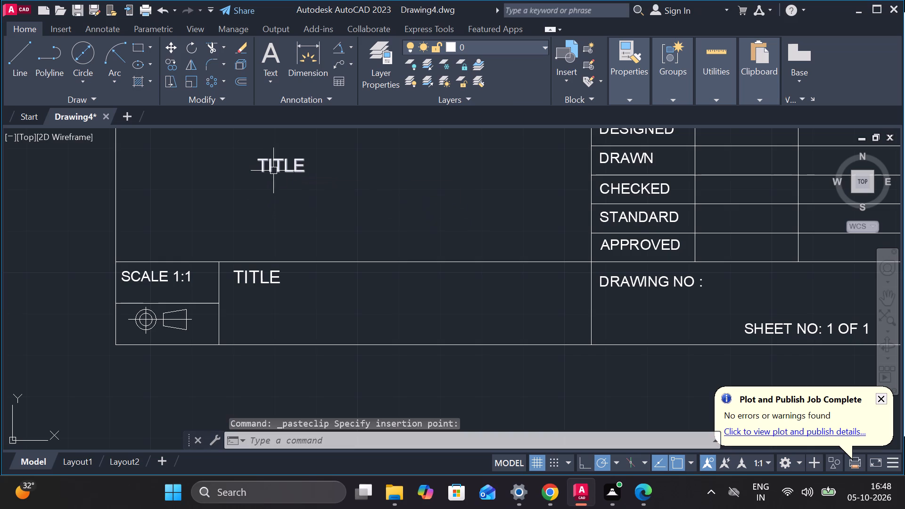
# Open the duplicated TITLE text for editing, widen its text frame and set the text height to 4.
pyautogui.doubleClick(273, 171)
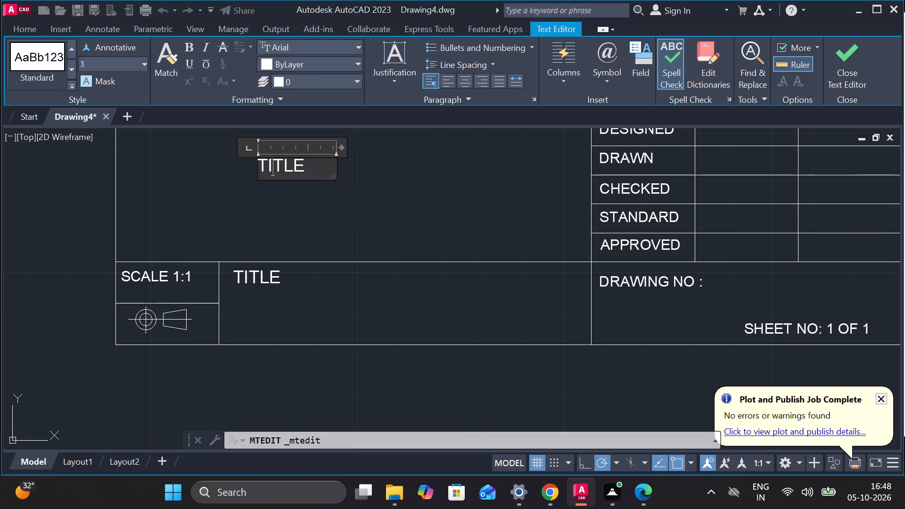
pyautogui.click(333, 164)
pyautogui.moveTo(335, 165); pyautogui.dragTo(516, 167)
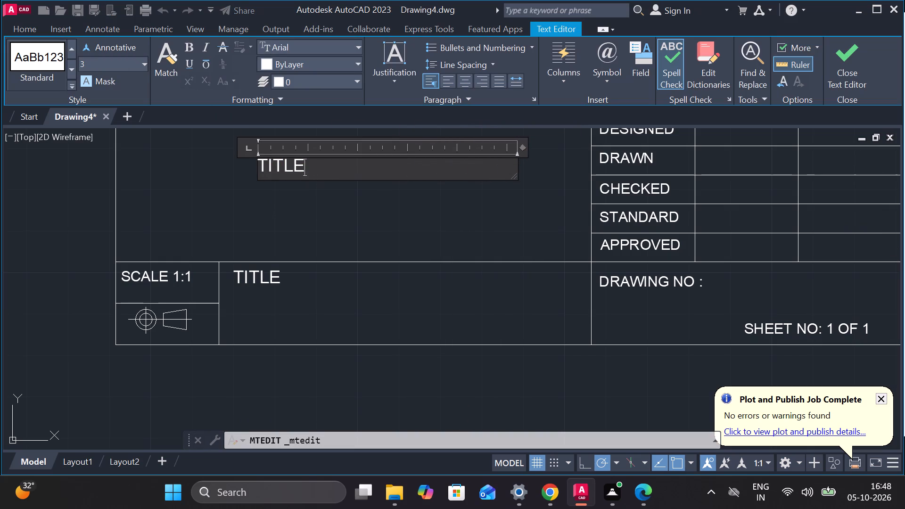
pyautogui.moveTo(313, 170); pyautogui.dragTo(255, 166)
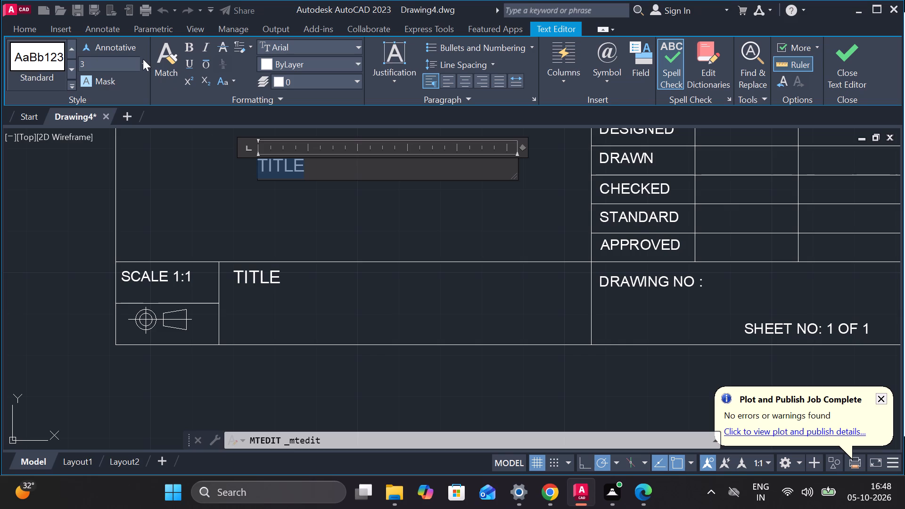
pyautogui.click(143, 59)
pyautogui.click(96, 112)
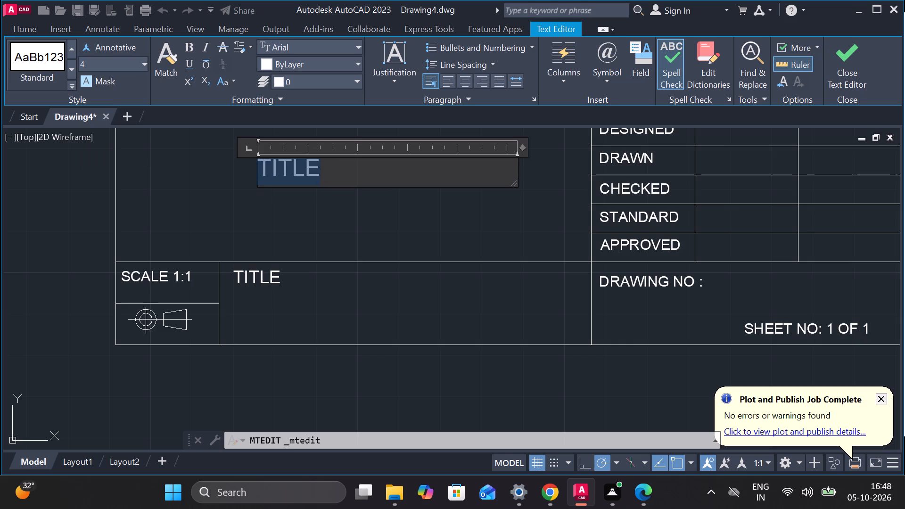
# Replace the duplicated text with GEAR AND LINK COMPONENT and widen its frame so it fits on one line.
pyautogui.write('GEAR A')
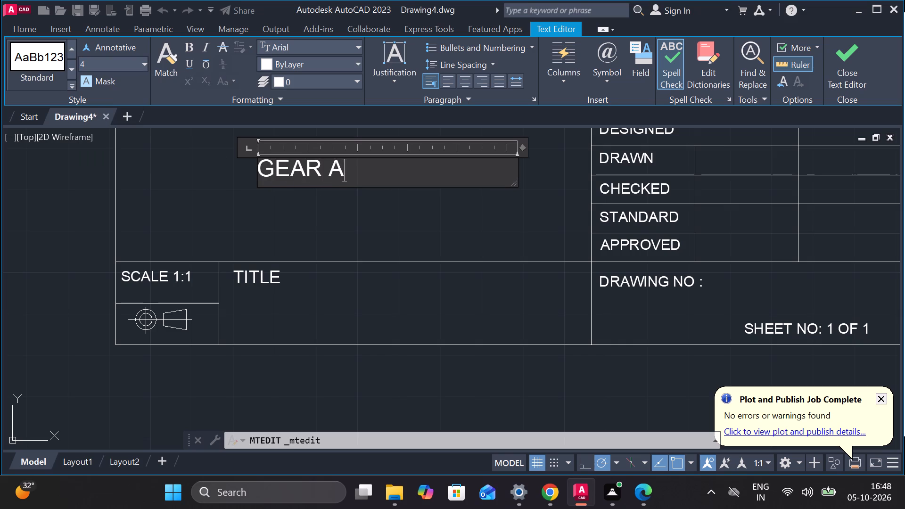
pyautogui.write('ND')
pyautogui.press('space')
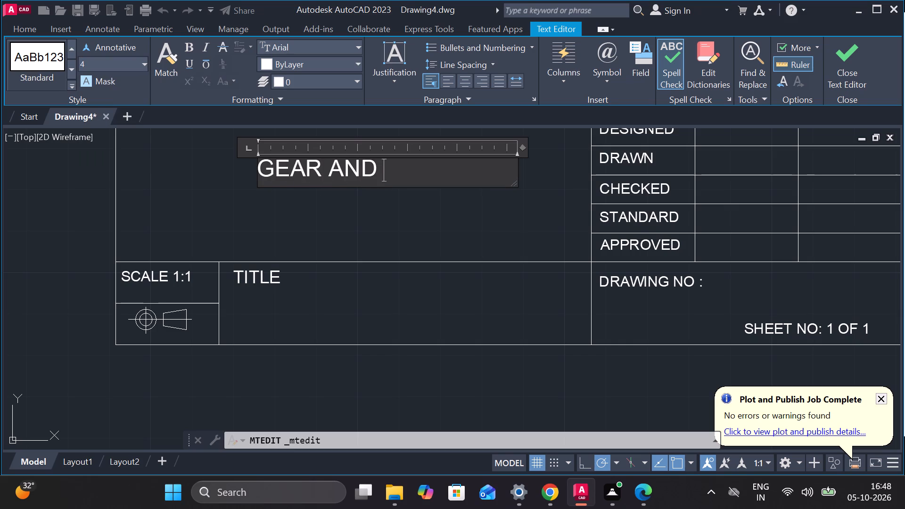
pyautogui.write('LINK')
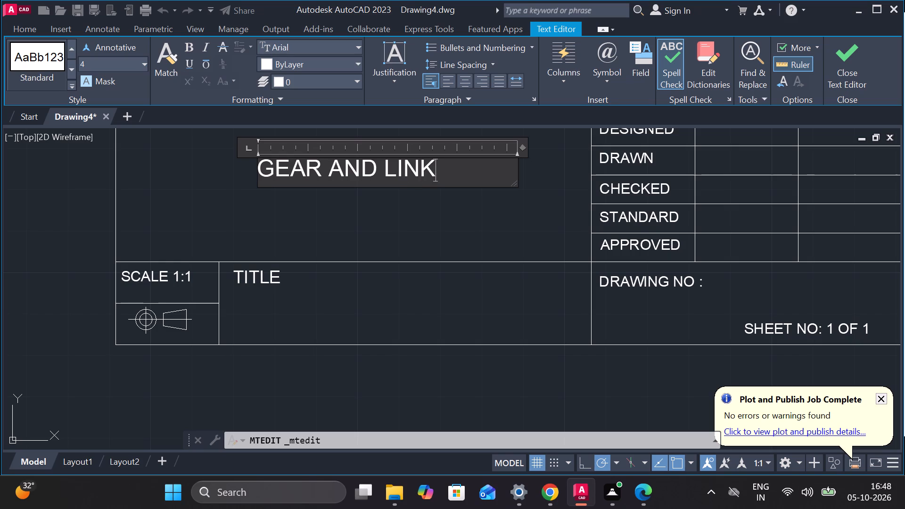
pyautogui.press('space')
pyautogui.write('COM')
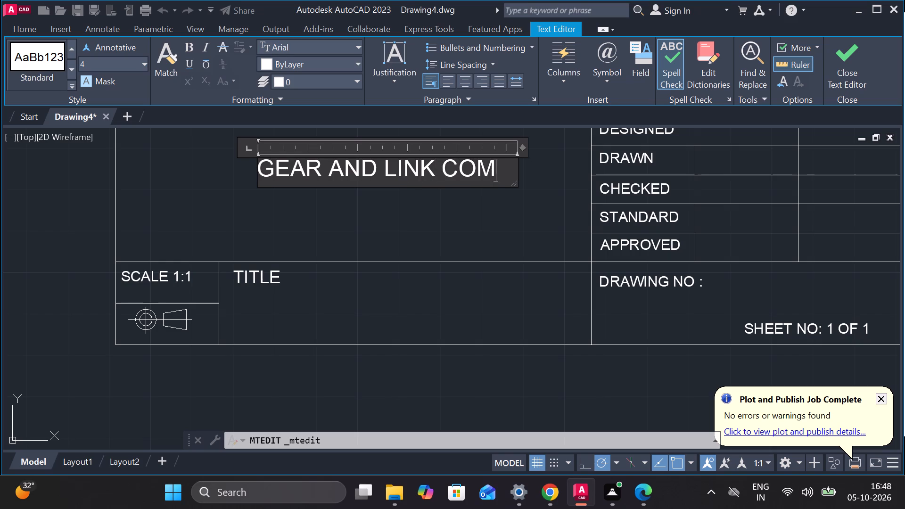
pyautogui.write('PONENT')
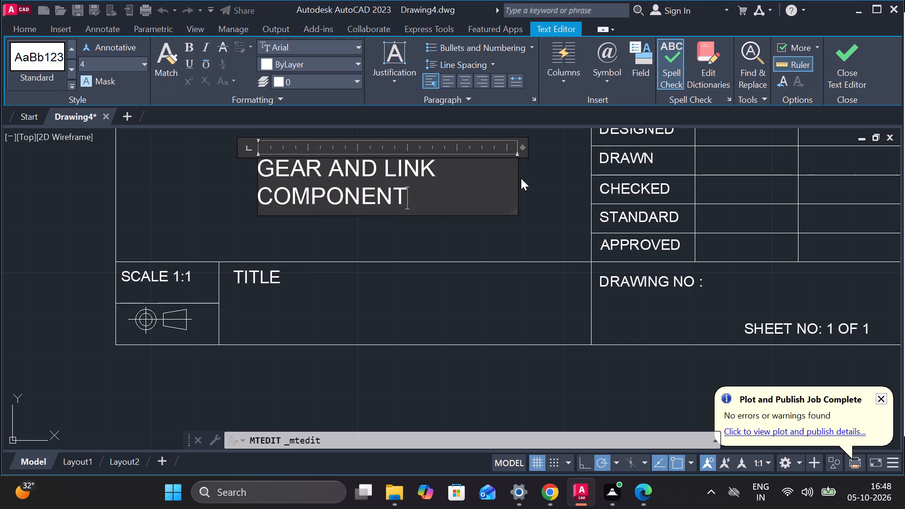
pyautogui.moveTo(518, 182); pyautogui.dragTo(586, 184)
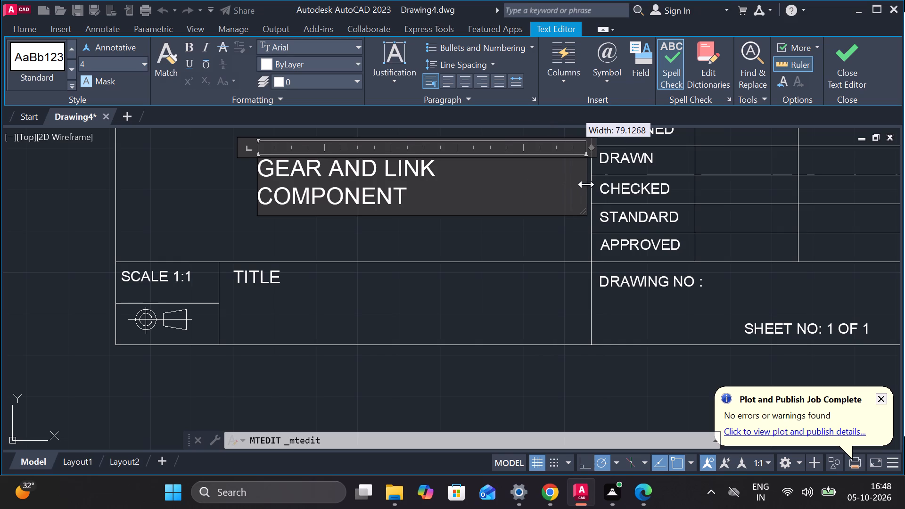
pyautogui.moveTo(586, 184); pyautogui.dragTo(593, 186)
pyautogui.click(836, 63)
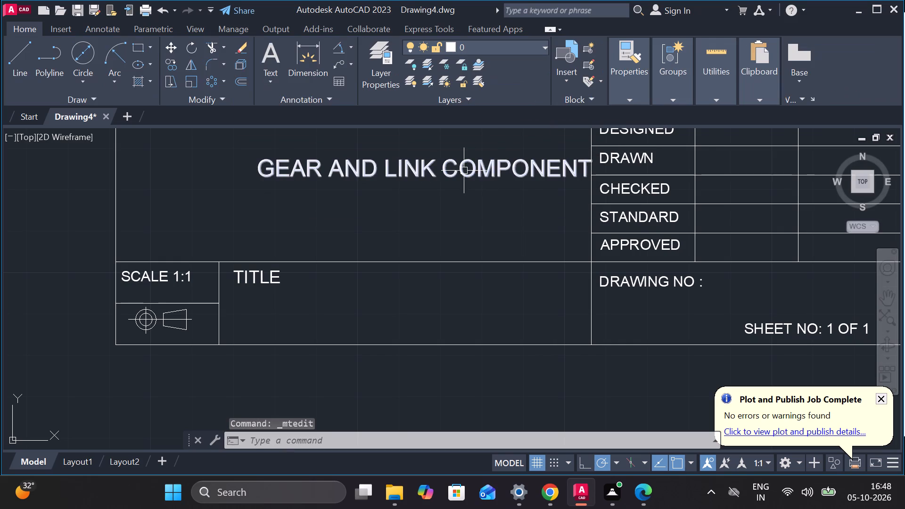
# Move the GEAR AND LINK COMPONENT text down into the title cell, just below the TITLE label.
pyautogui.click(464, 171)
pyautogui.click(255, 159)
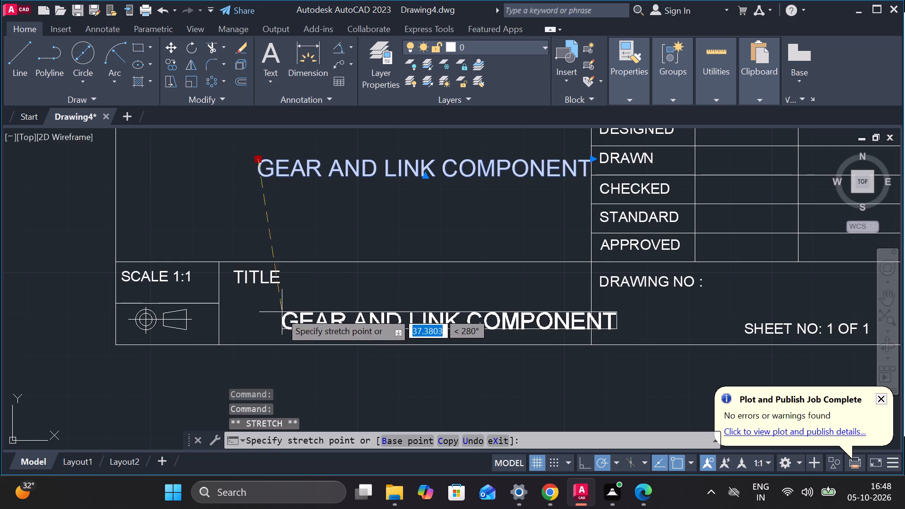
pyautogui.click(243, 308)
pyautogui.press('Escape')
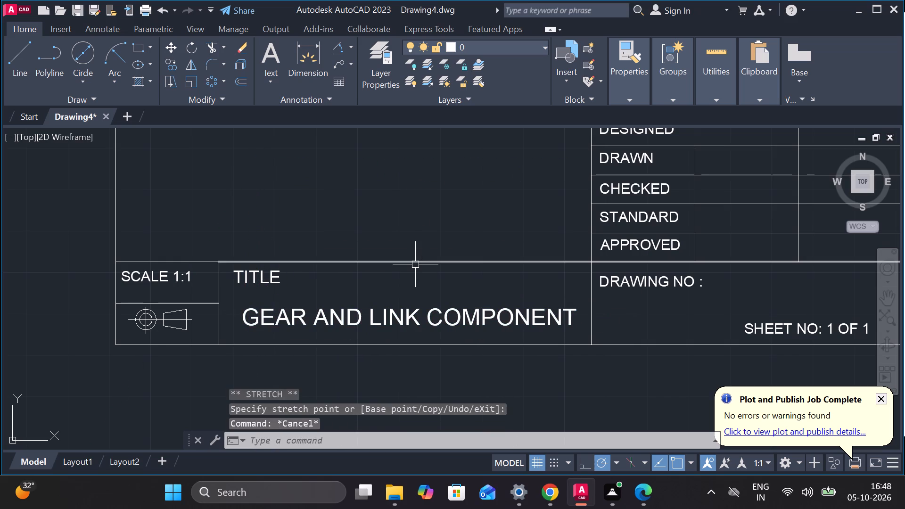
# Move the GEAR AND LINK COMPONENT text straight up by 4 units within the title cell.
pyautogui.click(324, 329)
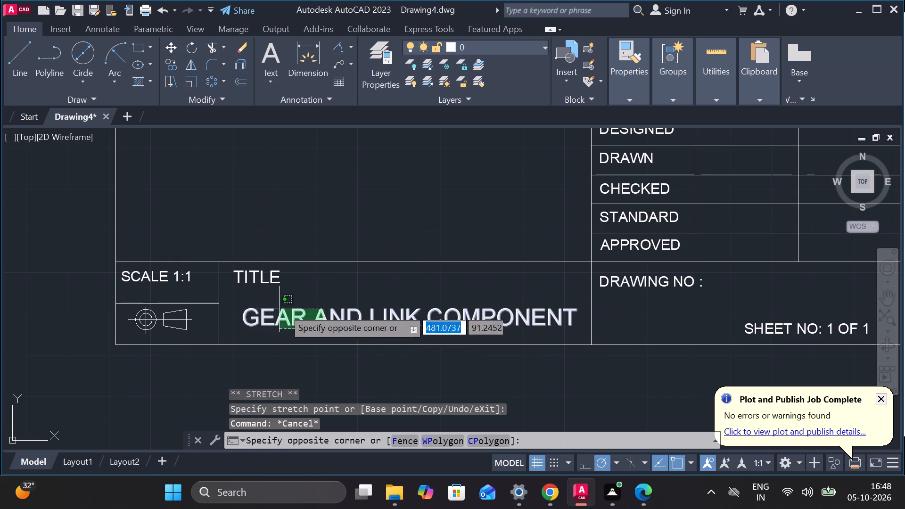
pyautogui.press('Escape')
pyautogui.scroll(-2, 350, 287)
pyautogui.scroll(2, 340, 275)
pyautogui.click(329, 338)
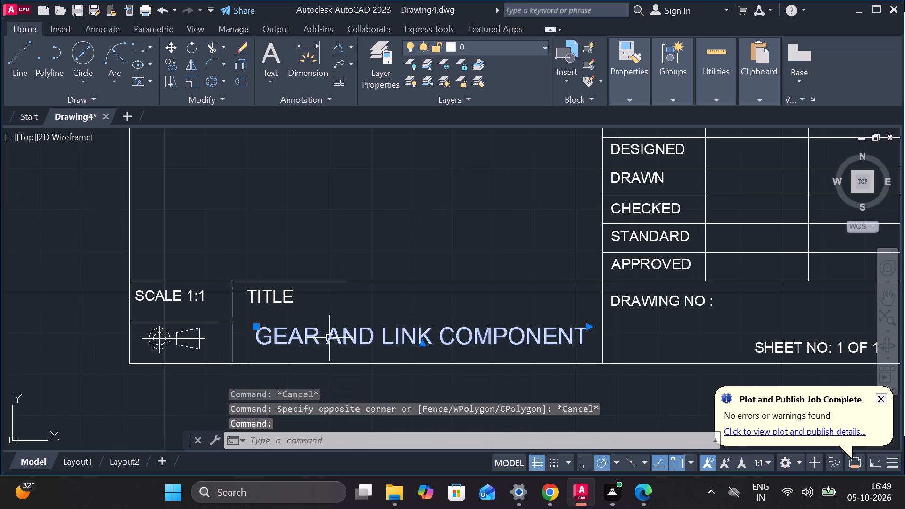
pyautogui.click(254, 330)
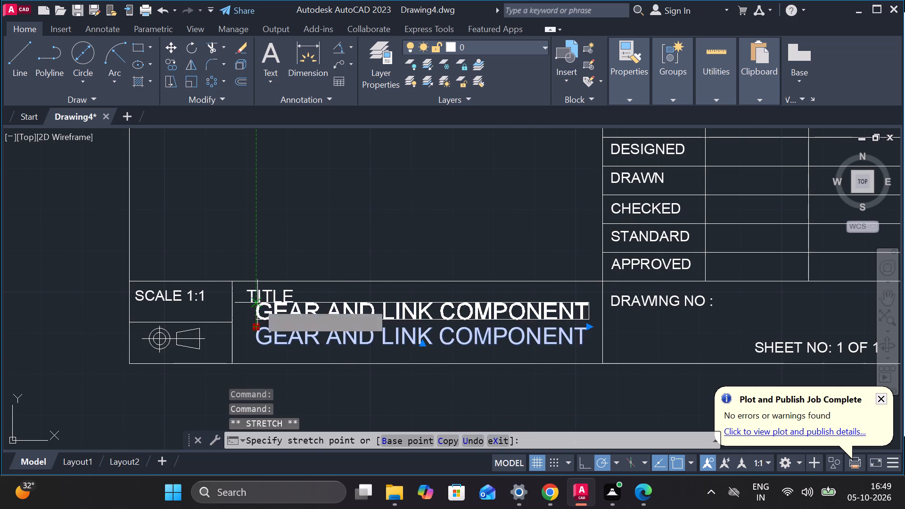
pyautogui.scroll(2, 248, 265)
pyautogui.scroll(-1, 261, 364)
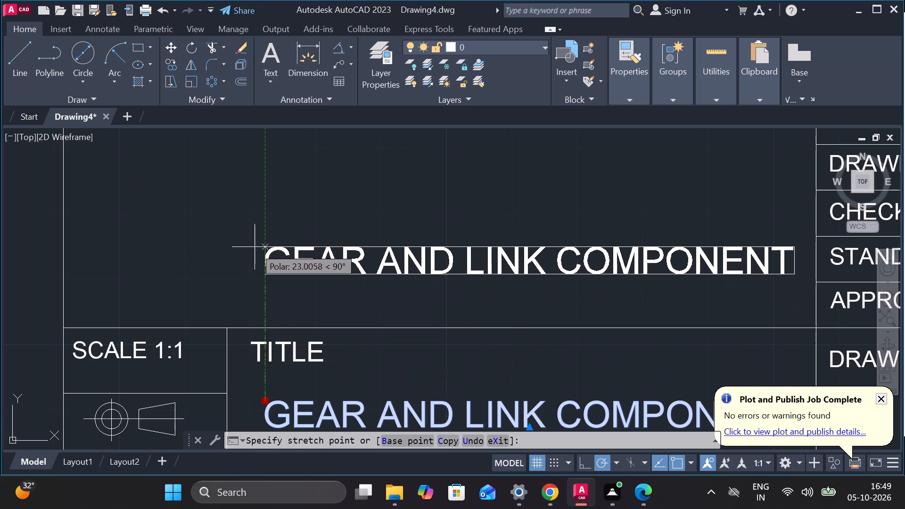
pyautogui.press('4')
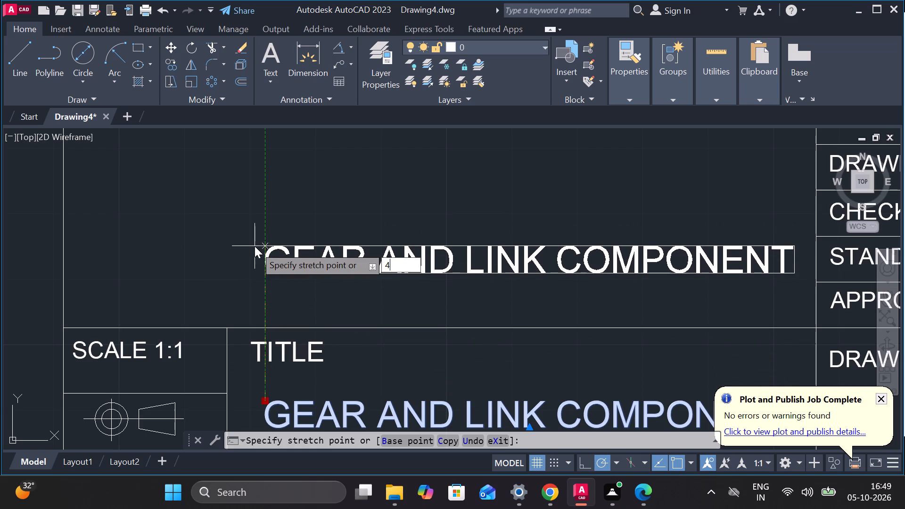
pyautogui.press('Return')
pyautogui.press('Escape')
pyautogui.scroll(-1, 300, 249)
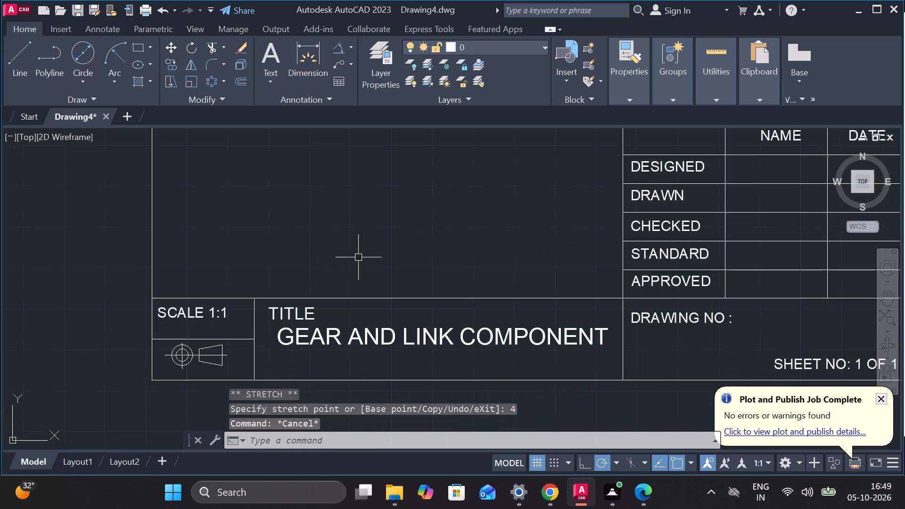
# Move the GEAR AND LINK COMPONENT text straight down by 1 unit to space it from the TITLE label.
pyautogui.moveTo(378, 267); pyautogui.dragTo(373, 167, button='middle')
pyautogui.scroll(2, 303, 231)
pyautogui.click(297, 238)
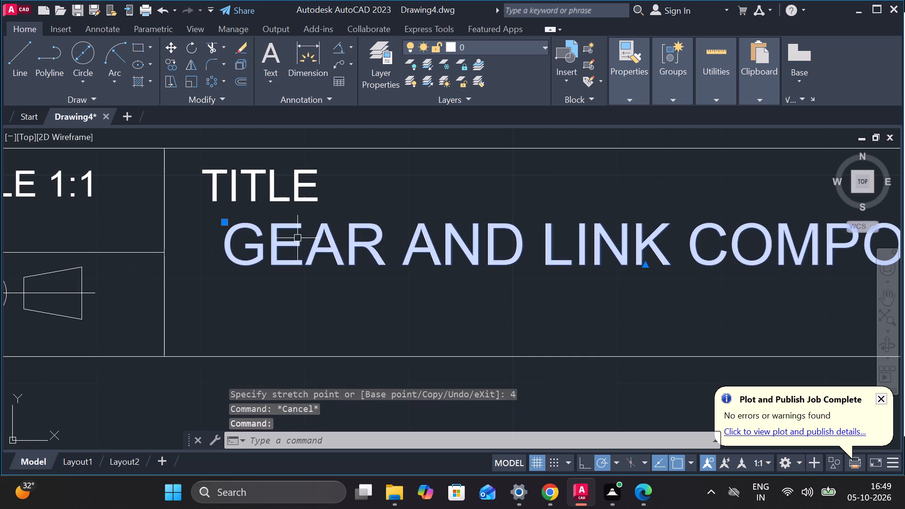
pyautogui.click(222, 225)
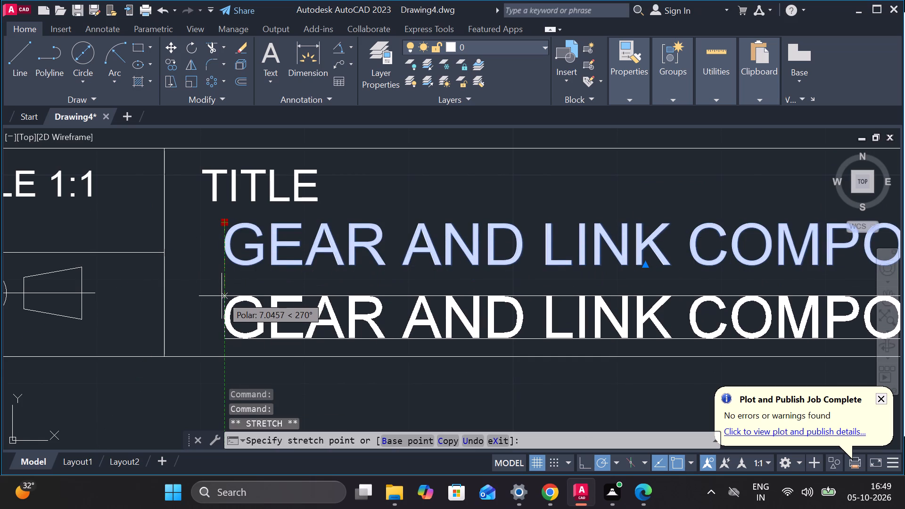
pyautogui.press('1')
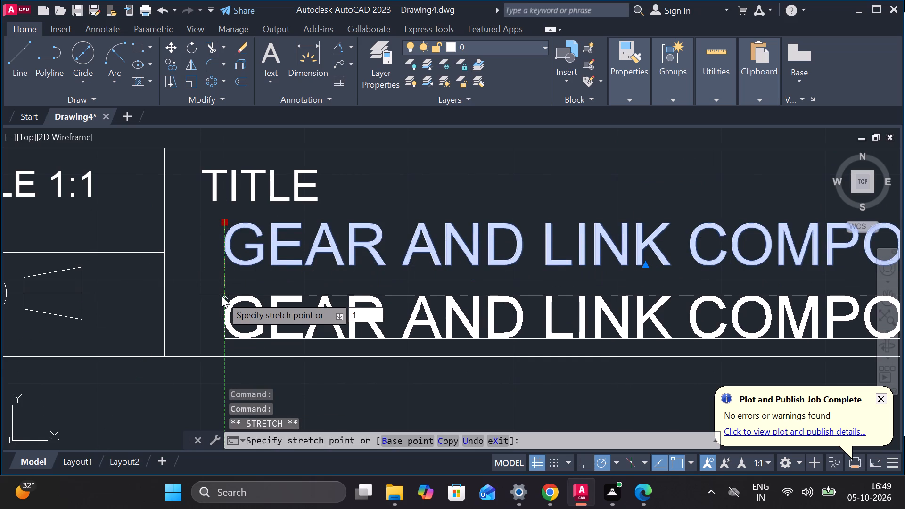
pyautogui.press('Return')
pyautogui.press('Escape')
pyautogui.scroll(-1, 269, 287)
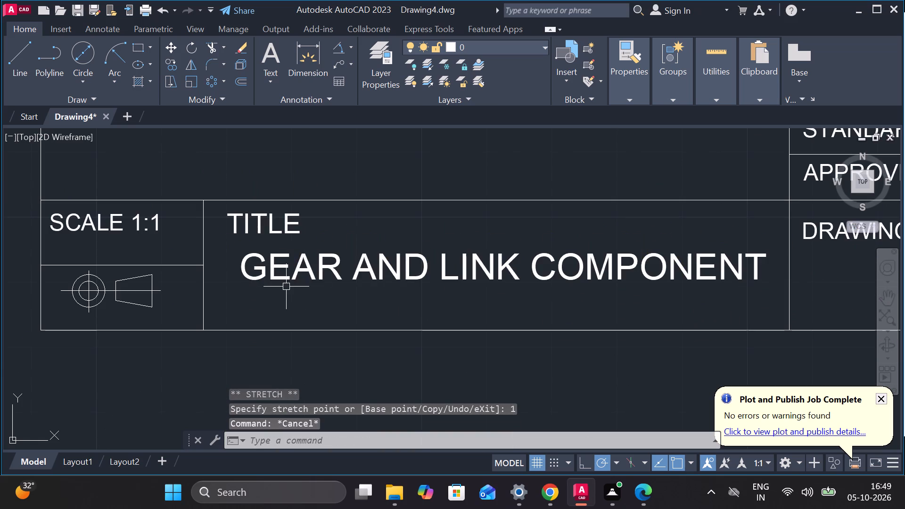
# Move the whole title block by its lower-right corner about 111 units down and to the left, below the toothed sector.
pyautogui.scroll(-2, 389, 268)
pyautogui.moveTo(430, 211); pyautogui.dragTo(474, 289, button='middle')
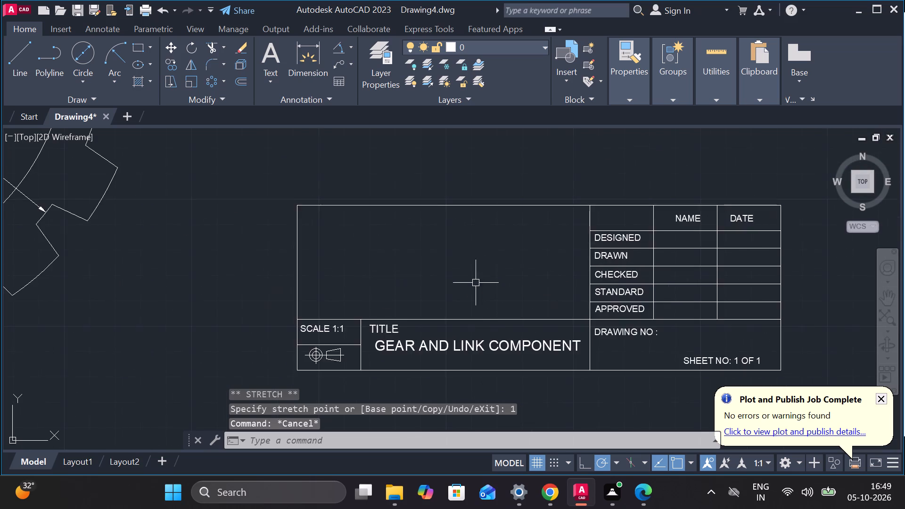
pyautogui.scroll(-1, 474, 271)
pyautogui.scroll(-1, 288, 256)
pyautogui.moveTo(291, 263); pyautogui.dragTo(322, 304, button='middle')
pyautogui.moveTo(320, 307); pyautogui.dragTo(403, 293, button='middle')
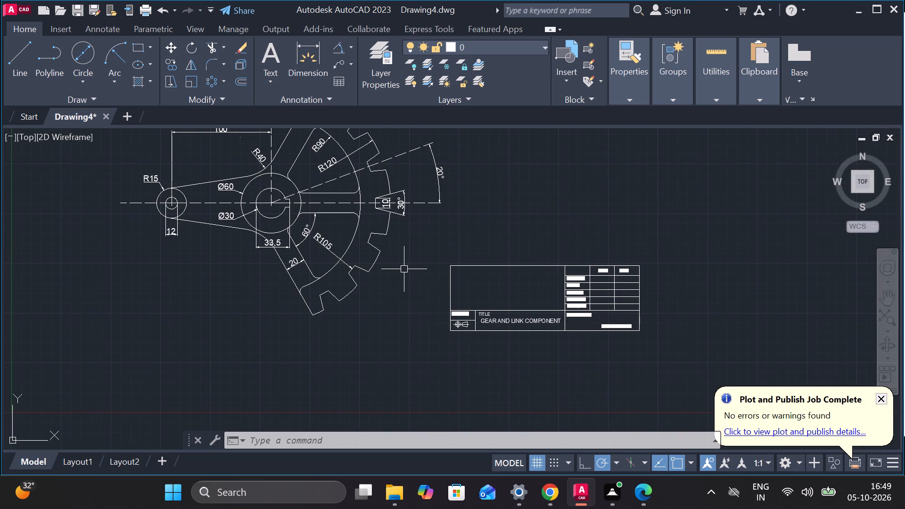
pyautogui.moveTo(418, 241); pyautogui.dragTo(470, 257, button='middle')
pyautogui.click(462, 246)
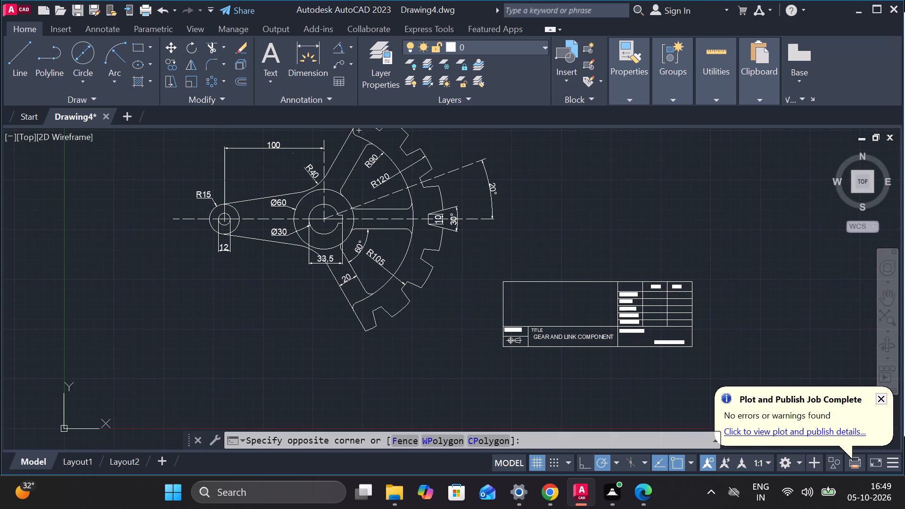
pyautogui.click(711, 365)
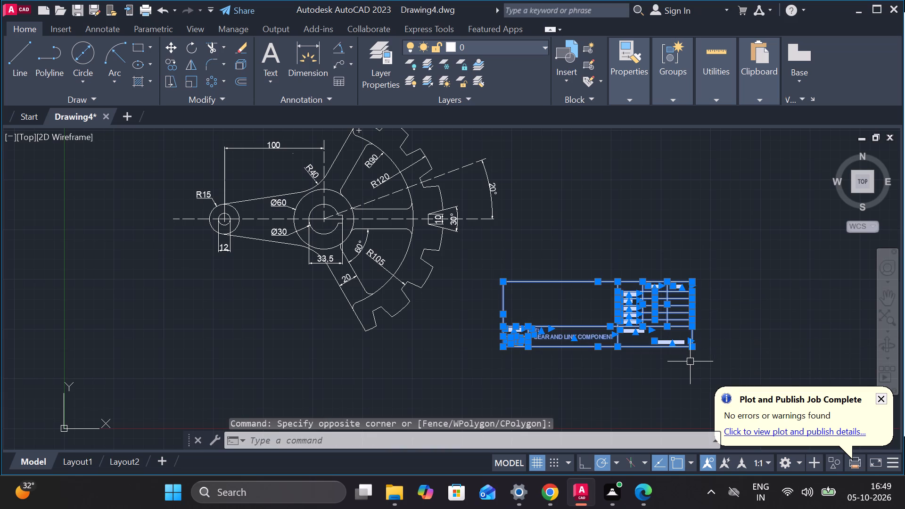
pyautogui.press('m')
pyautogui.press('Return')
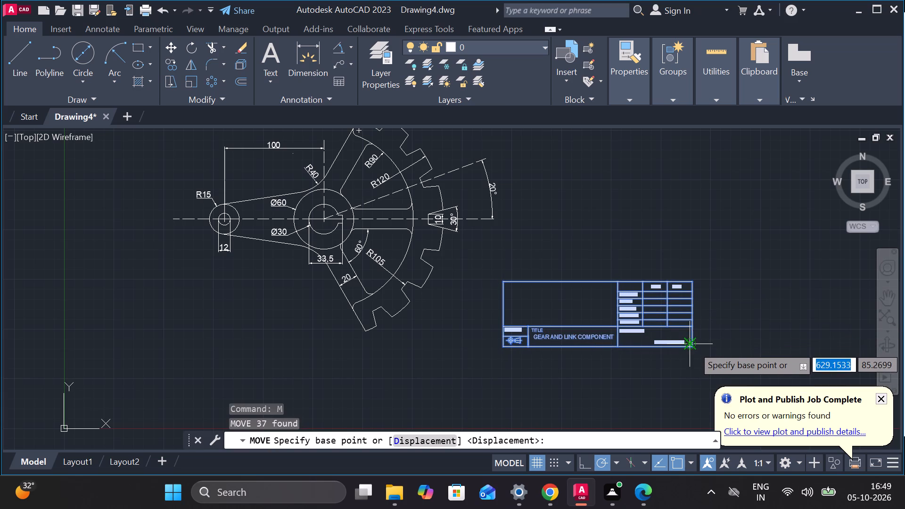
pyautogui.click(694, 349)
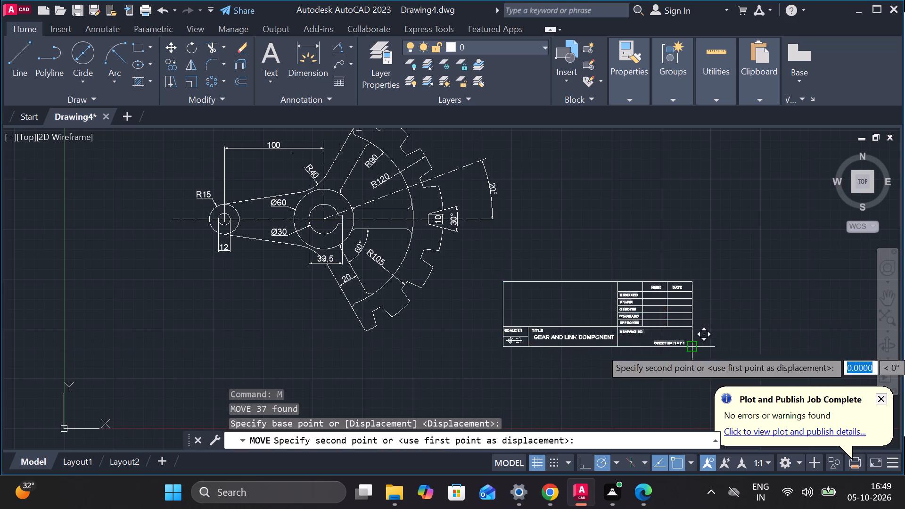
pyautogui.moveTo(569, 395); pyautogui.dragTo(571, 333, button='middle')
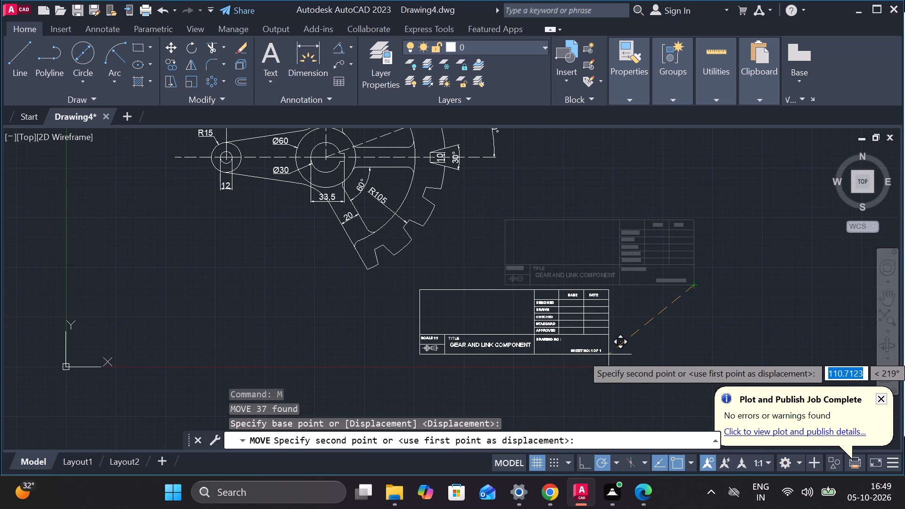
pyautogui.click(609, 354)
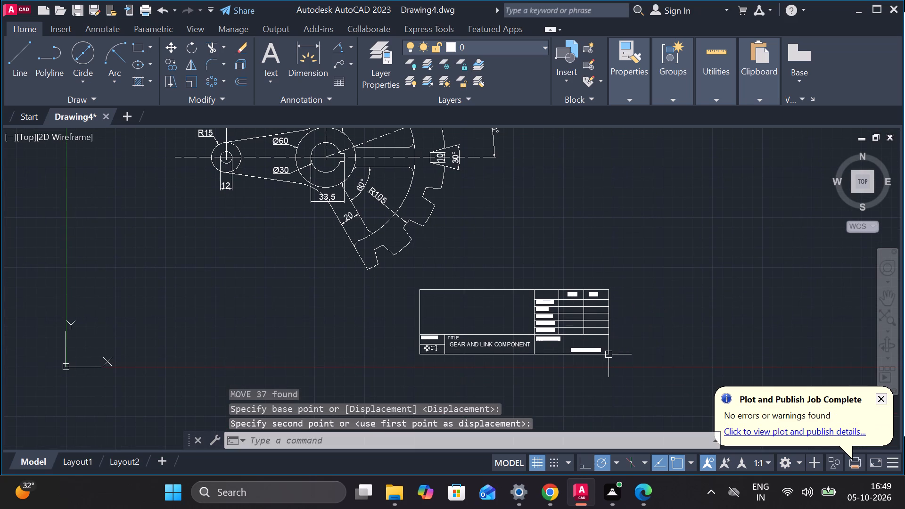
# Draw a rectangular sheet border about 518 by 340 from the title block's lower-right corner, enclosing the toothed sector and title block.
pyautogui.scroll(-1, 665, 280)
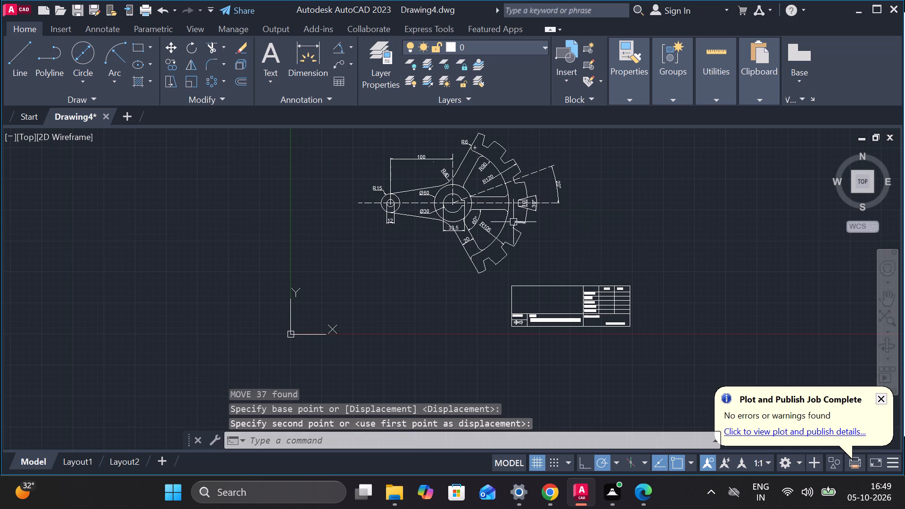
pyautogui.click(136, 48)
pyautogui.scroll(2, 661, 349)
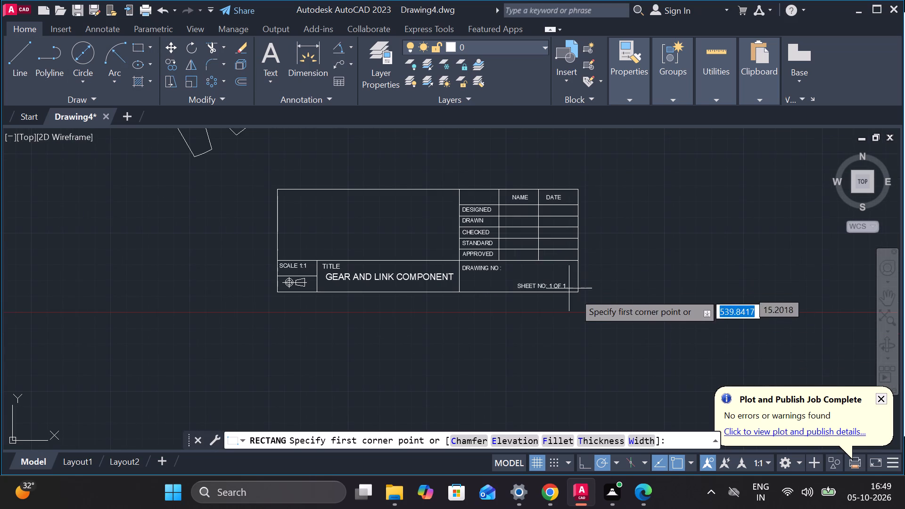
pyautogui.click(576, 296)
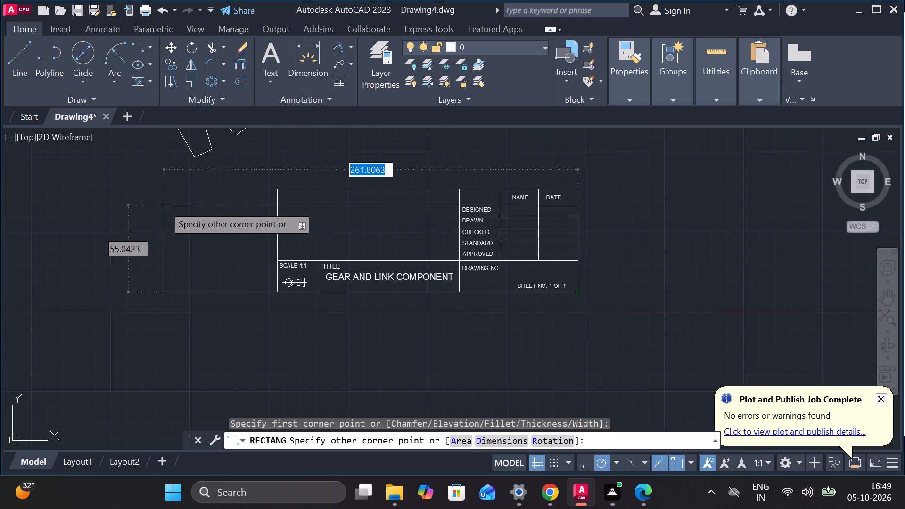
pyautogui.scroll(-1, 164, 205)
pyautogui.moveTo(165, 205); pyautogui.dragTo(252, 297, button='middle')
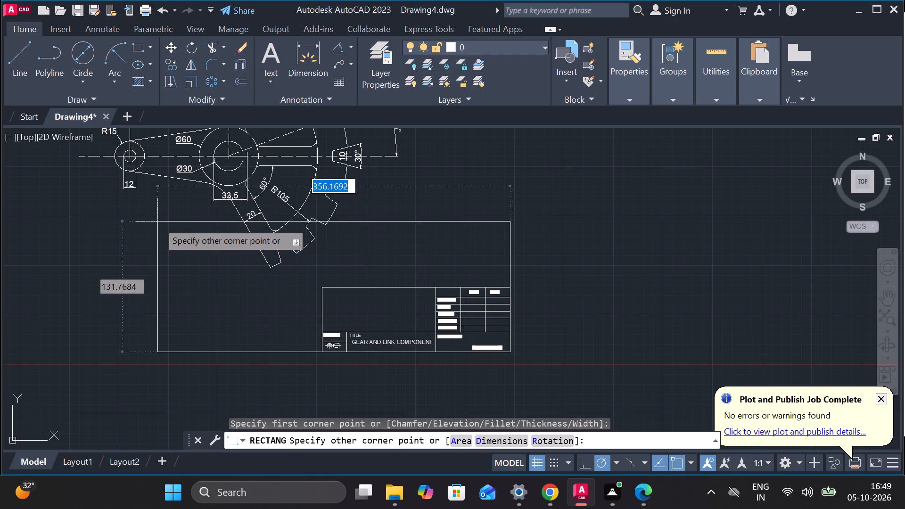
pyautogui.moveTo(139, 194); pyautogui.dragTo(329, 325, button='middle')
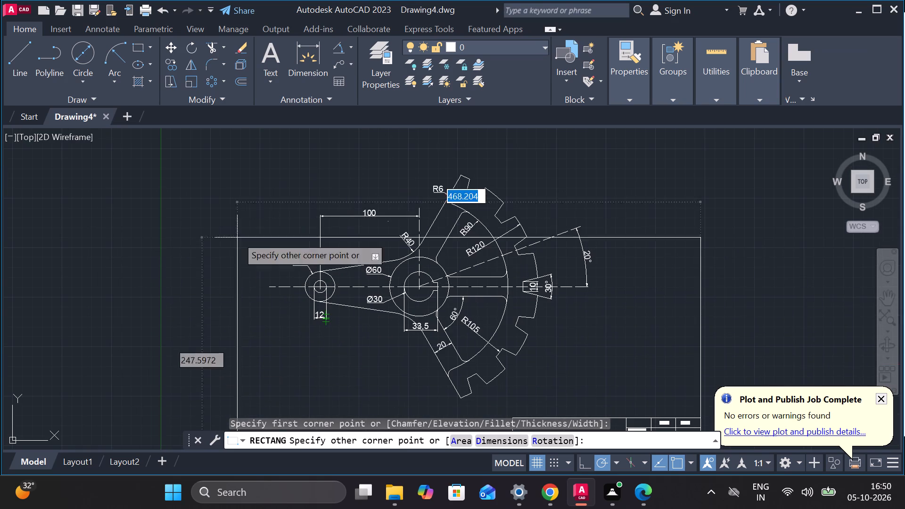
pyautogui.scroll(-1, 252, 142)
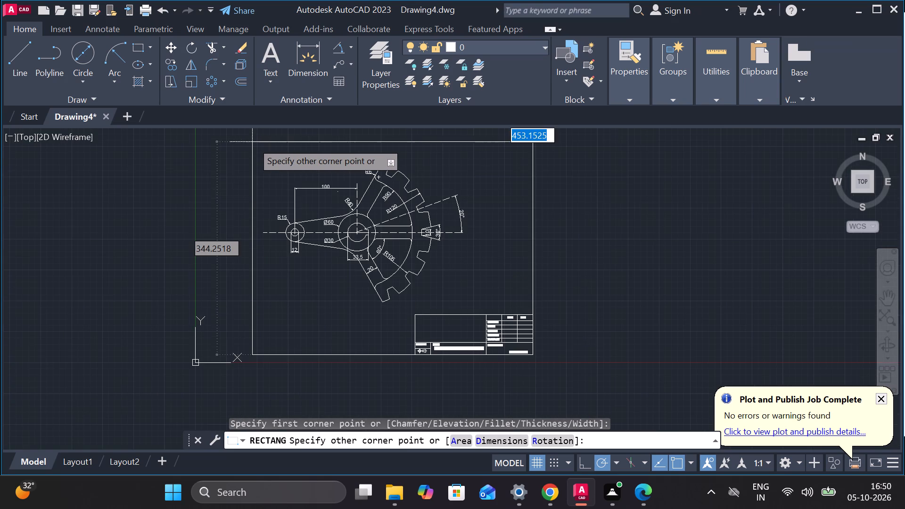
pyautogui.click(212, 141)
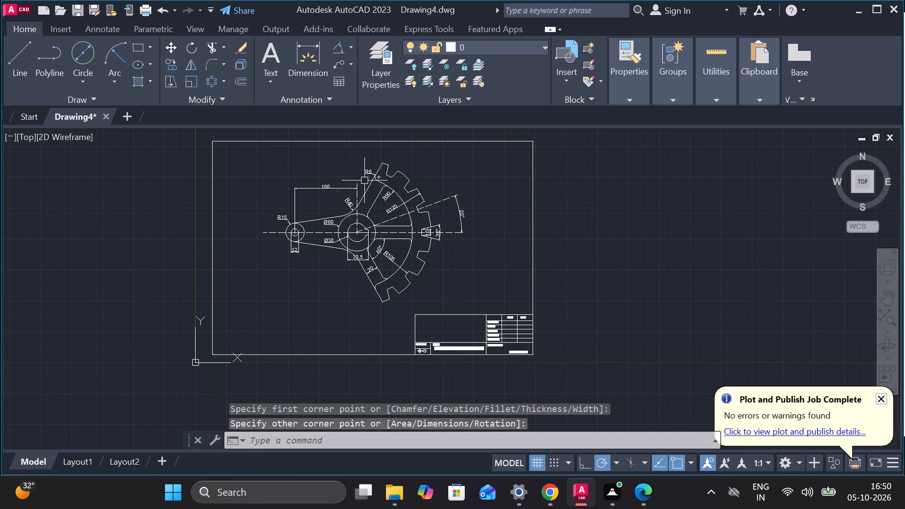
# Stretch the sheet border's left edge inward by about 50 units, closer to the link end of the part.
pyautogui.scroll(1, 589, 249)
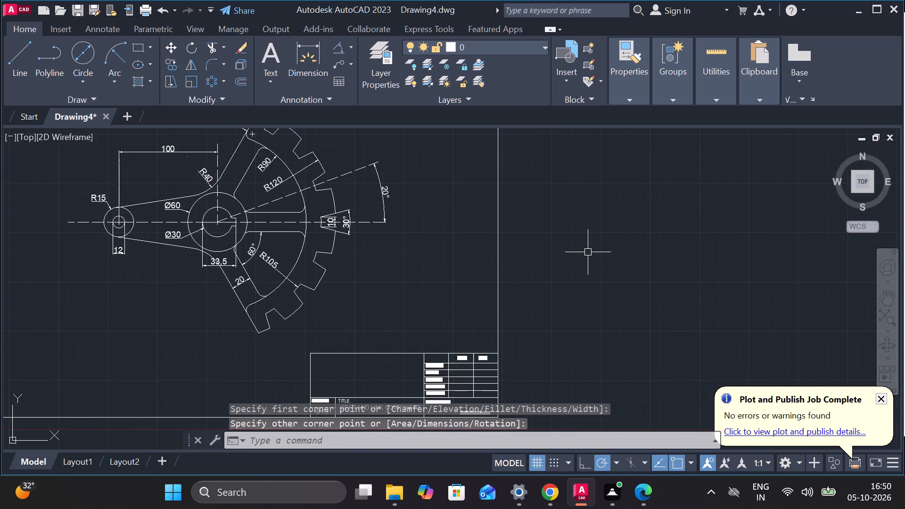
pyautogui.scroll(-1, 588, 252)
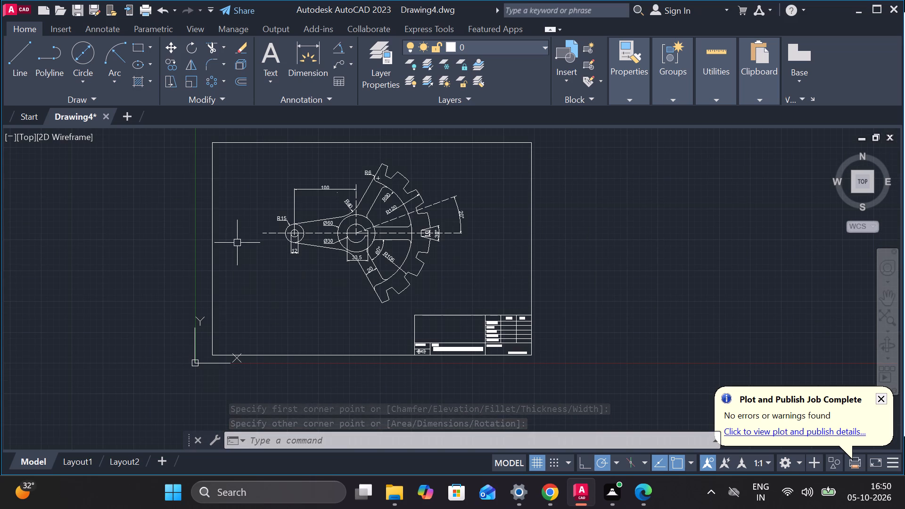
pyautogui.click(213, 229)
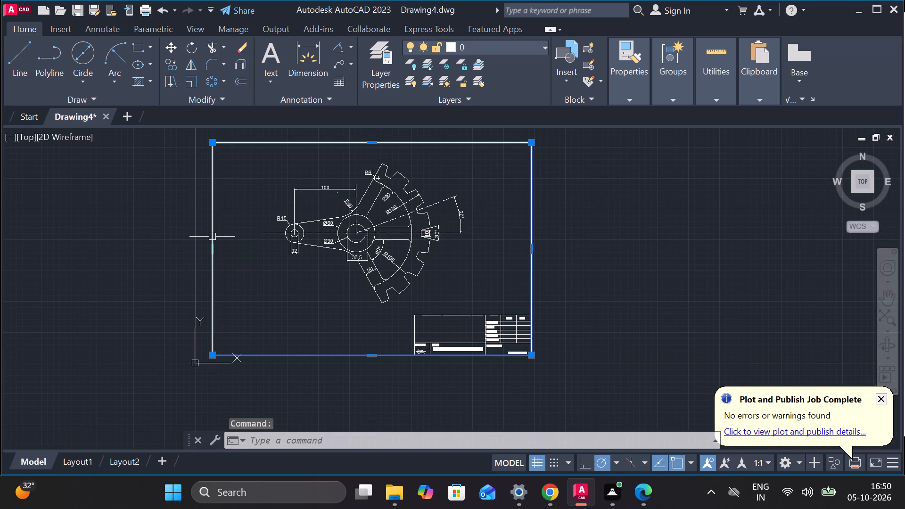
pyautogui.click(210, 248)
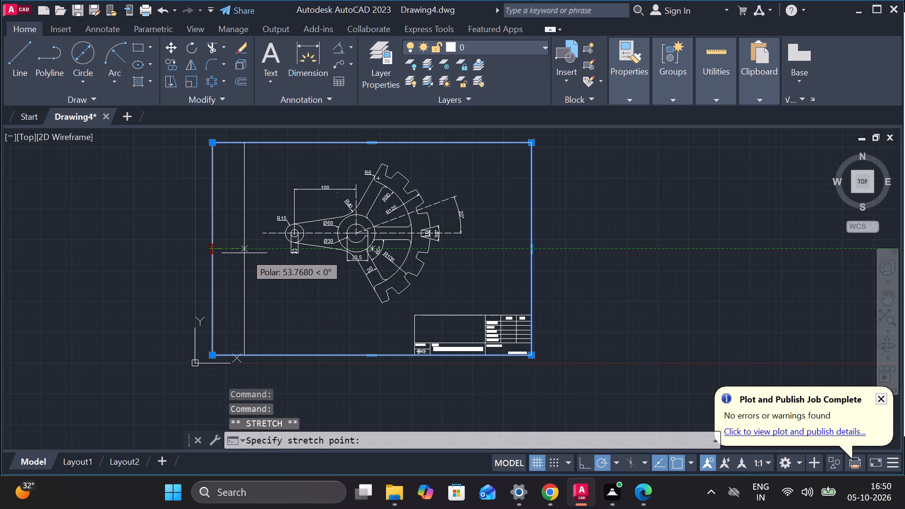
pyautogui.click(241, 253)
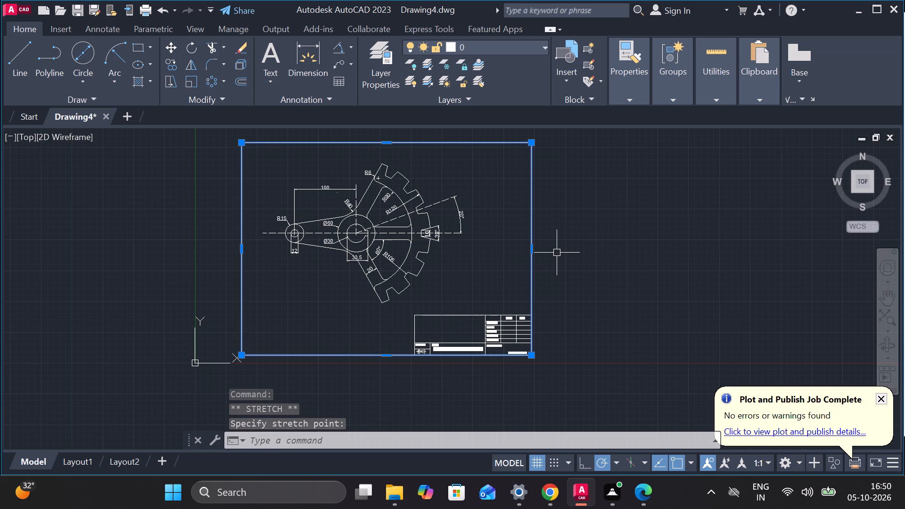
pyautogui.press('Escape')
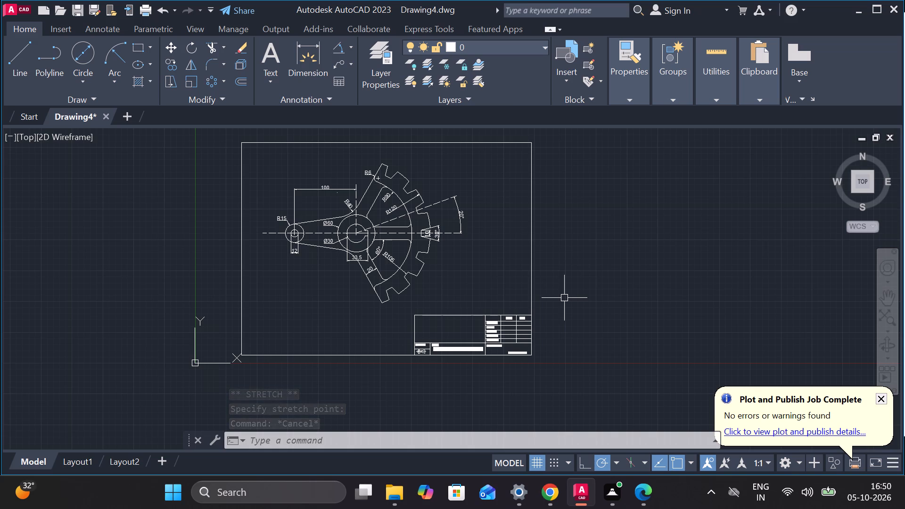
# Save the drawing in Documents under the file name GEAR AND LINK COMPONENT.
pyautogui.hotkey('ctrl', 's')
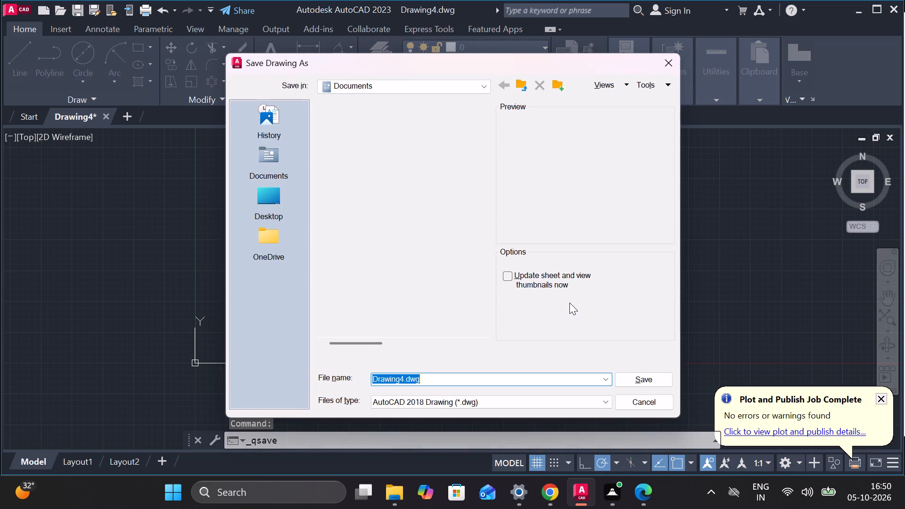
pyautogui.write('GEAR AND')
pyautogui.press('space')
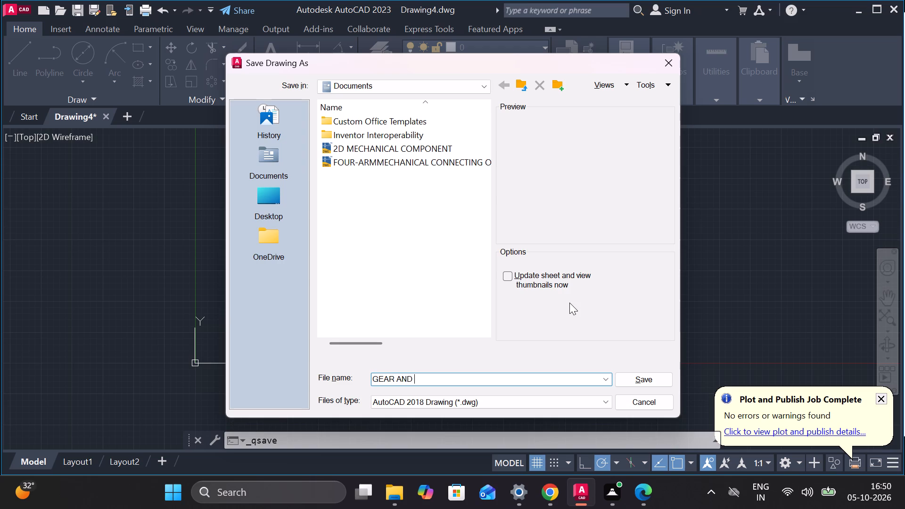
pyautogui.write('LINK COMPONENT')
pyautogui.click(641, 376)
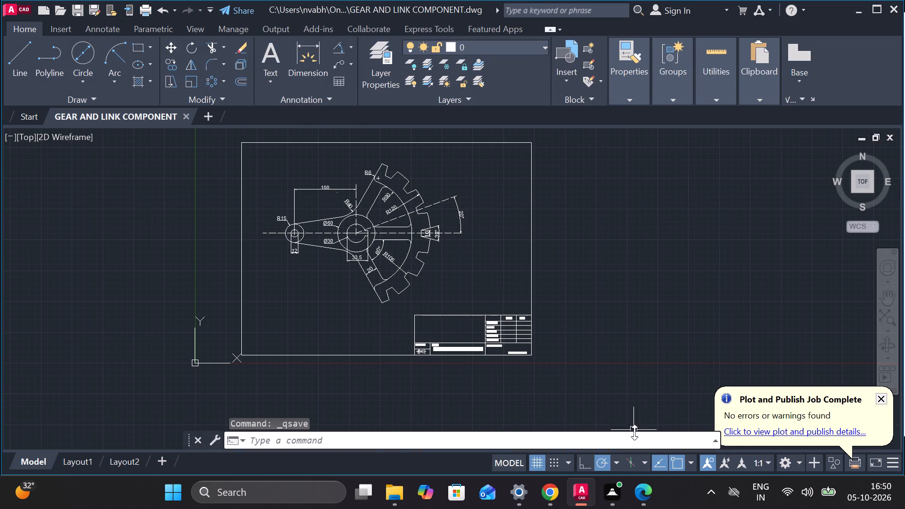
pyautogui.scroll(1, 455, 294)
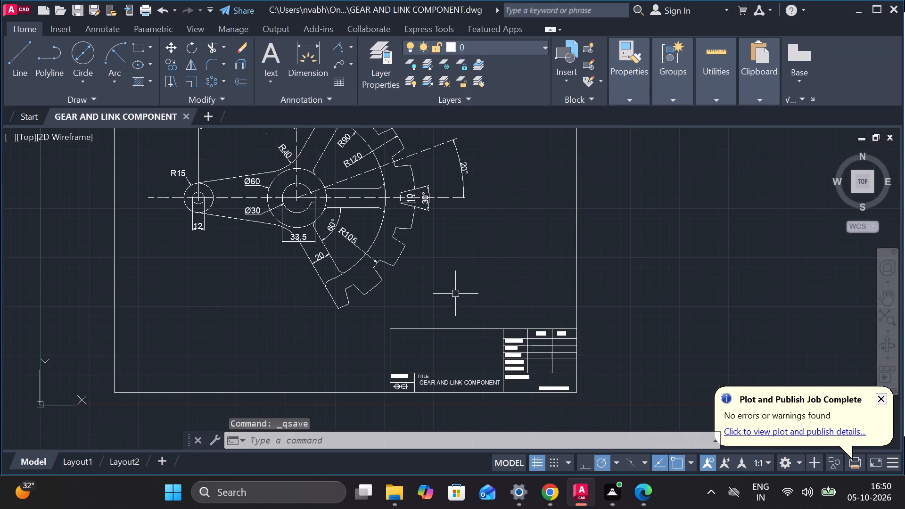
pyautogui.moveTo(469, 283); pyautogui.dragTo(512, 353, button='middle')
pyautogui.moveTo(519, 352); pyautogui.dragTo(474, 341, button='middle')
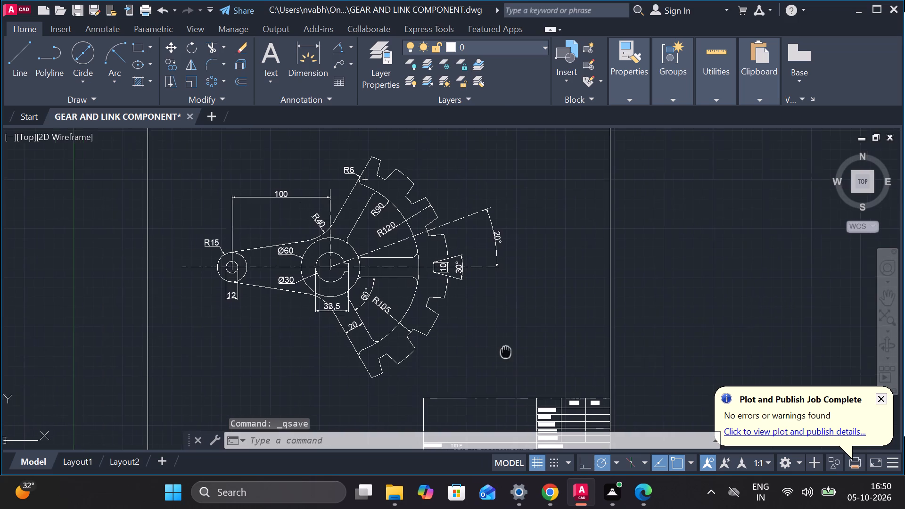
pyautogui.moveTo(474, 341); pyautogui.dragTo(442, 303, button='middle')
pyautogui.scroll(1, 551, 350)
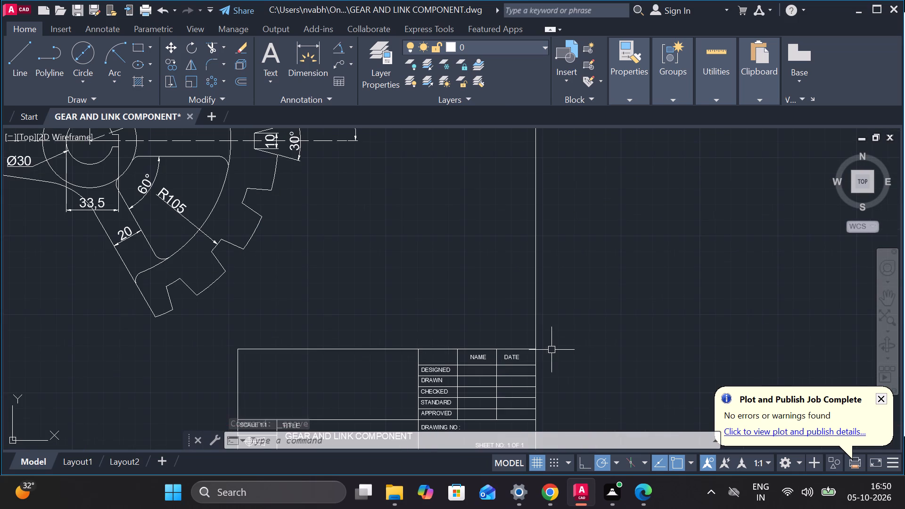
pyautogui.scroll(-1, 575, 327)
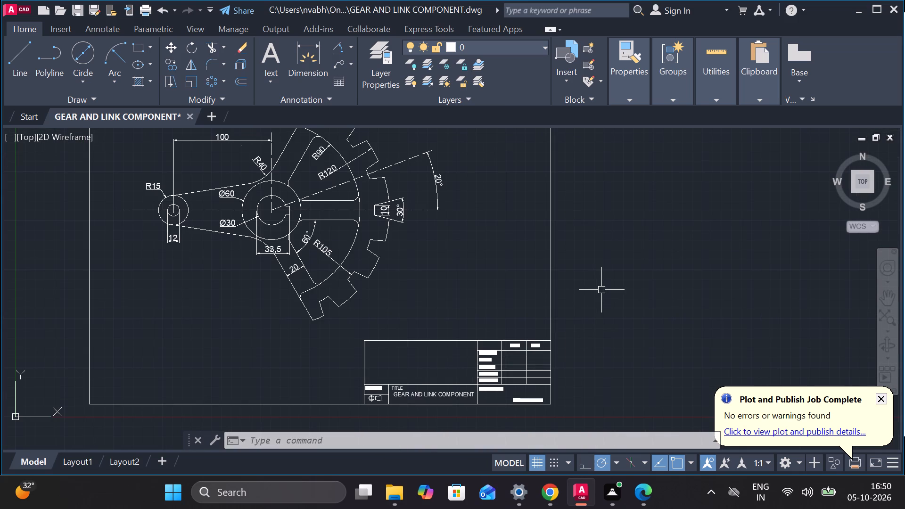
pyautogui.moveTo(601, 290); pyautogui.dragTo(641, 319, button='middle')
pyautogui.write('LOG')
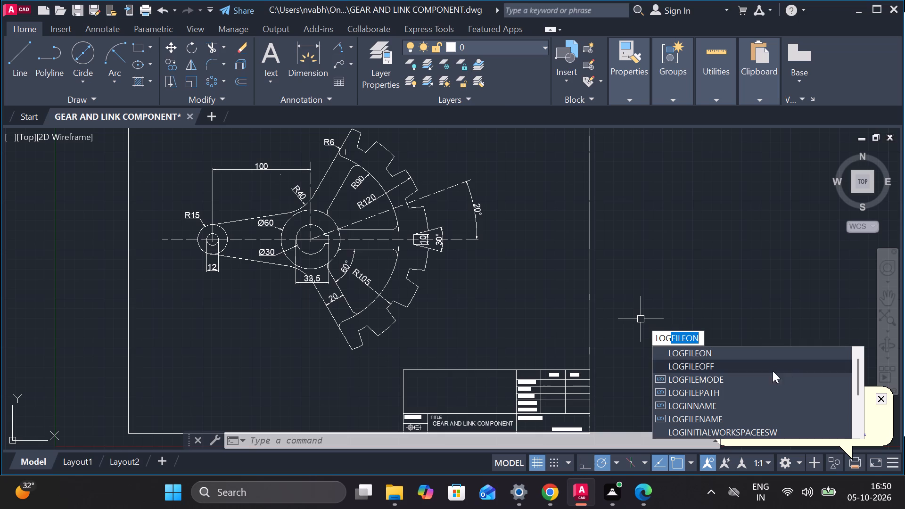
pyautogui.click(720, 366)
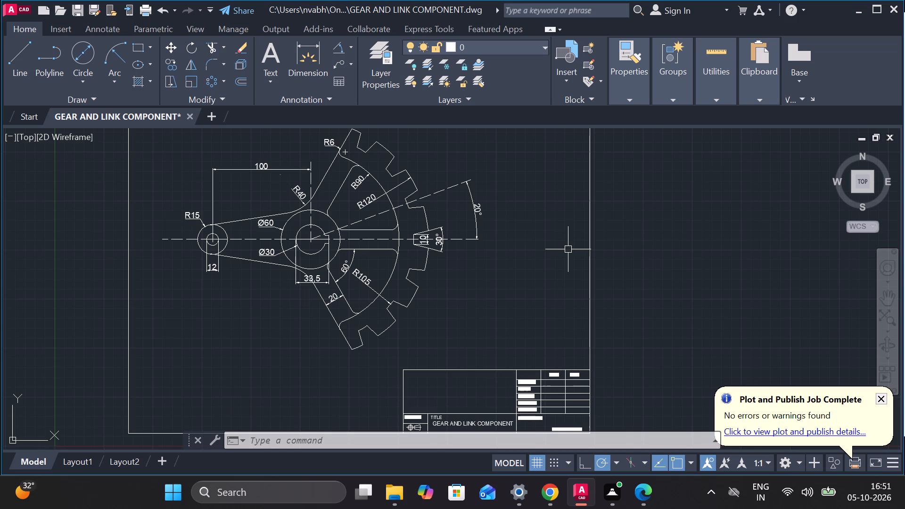
# Start a plot of the drawing with the DWG To PDF.pc3 plotter and landscape orientation.
pyautogui.write('PLO')
pyautogui.press('t')
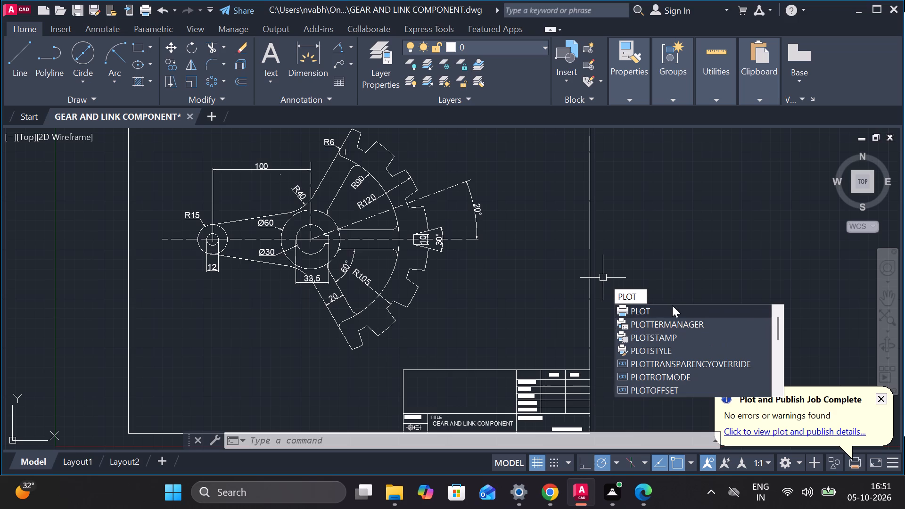
pyautogui.click(672, 305)
pyautogui.click(452, 146)
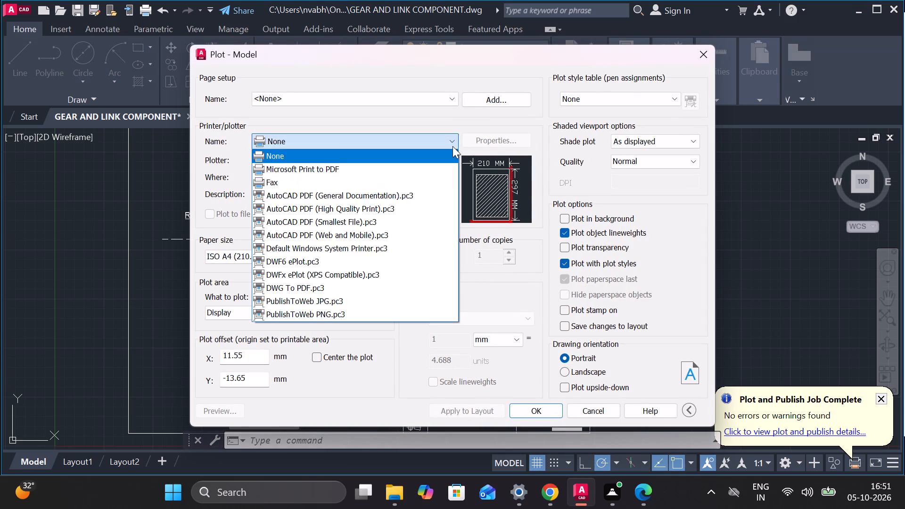
pyautogui.click(283, 284)
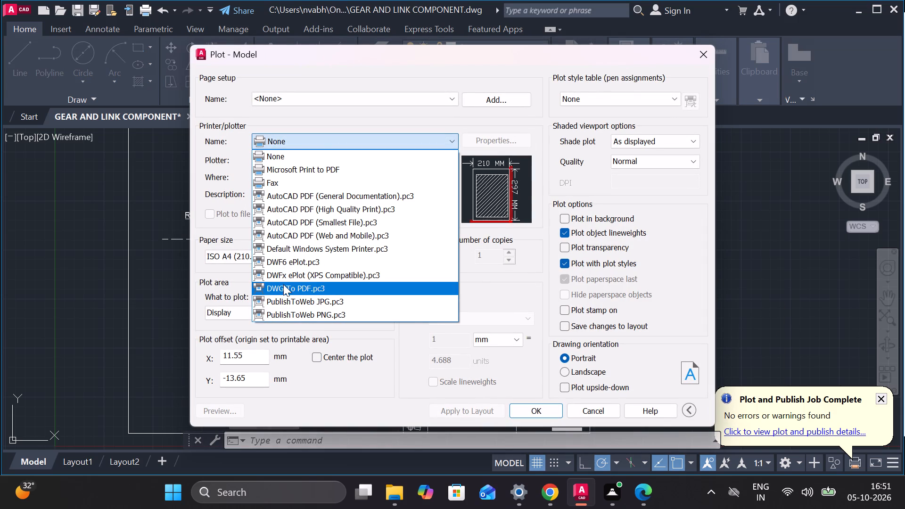
pyautogui.click(567, 372)
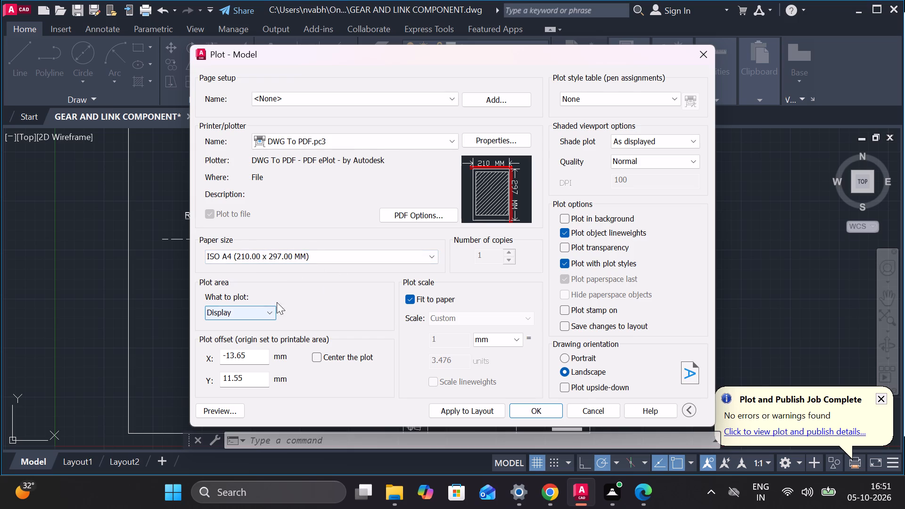
# Set the plot area to a window spanning the sheet border from its upper-left corner to its lower-right corner.
pyautogui.click(257, 318)
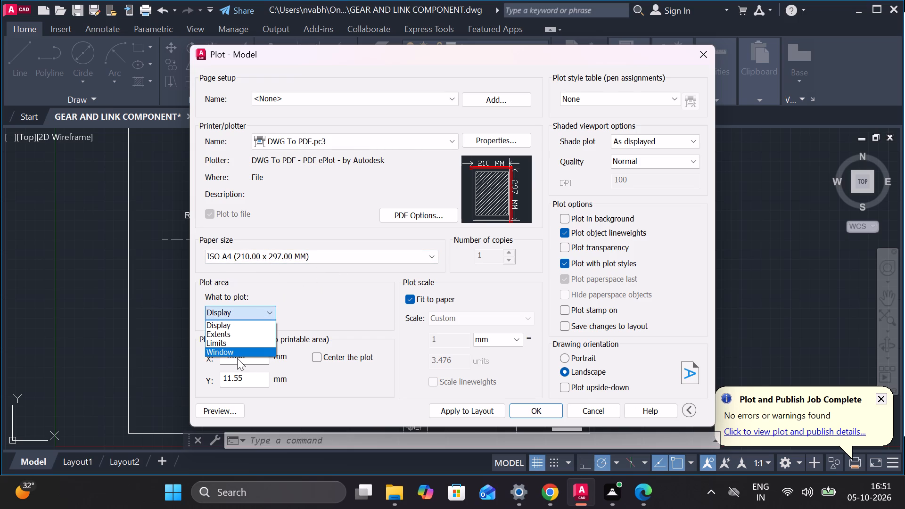
pyautogui.click(237, 354)
pyautogui.scroll(-2, 324, 265)
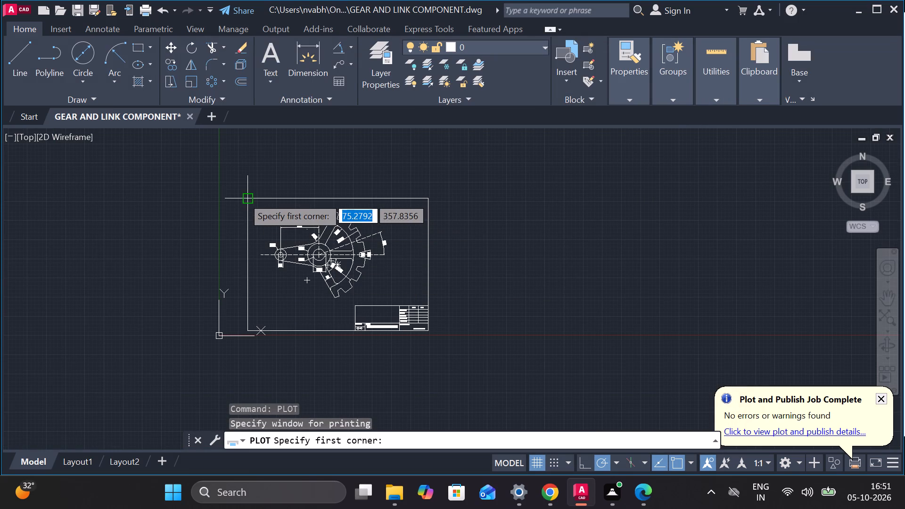
pyautogui.click(243, 197)
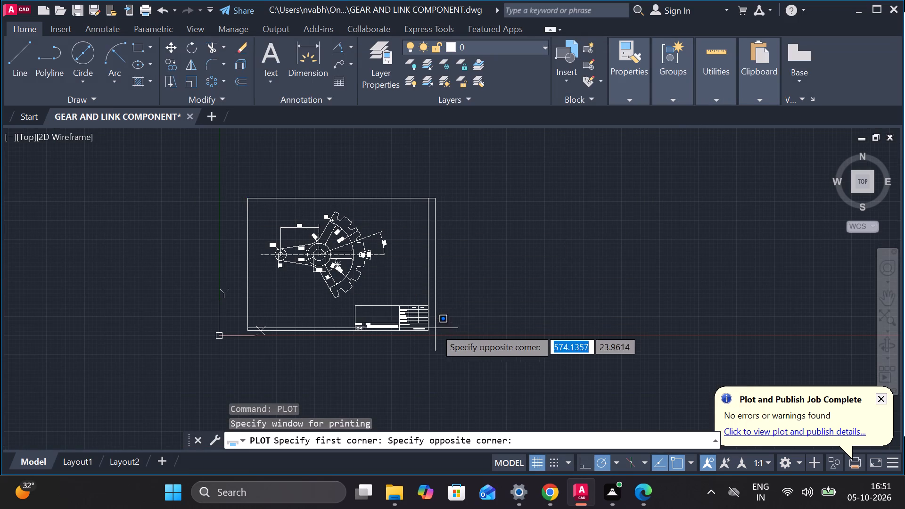
pyautogui.scroll(3, 432, 329)
pyautogui.click(411, 342)
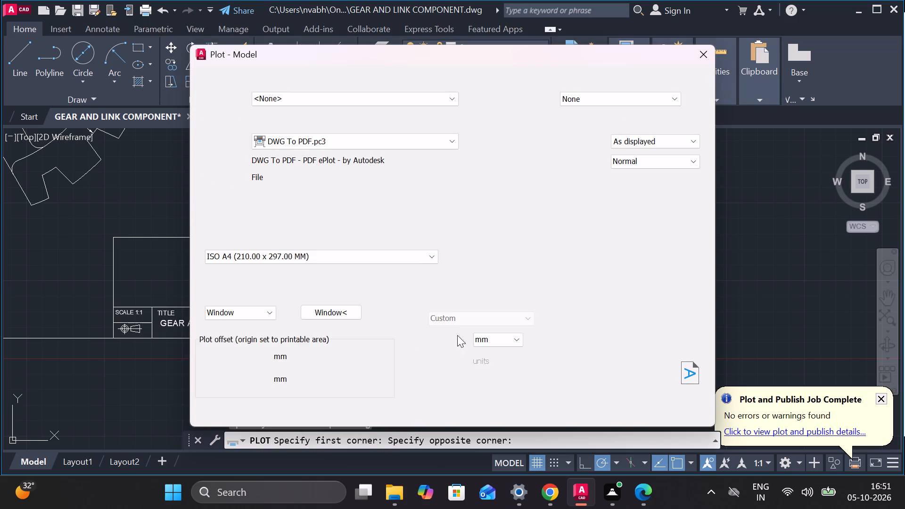
# Plot the sheet to Documents as GEAR AND LINK COMPONENT-Model.pdf.
pyautogui.click(538, 409)
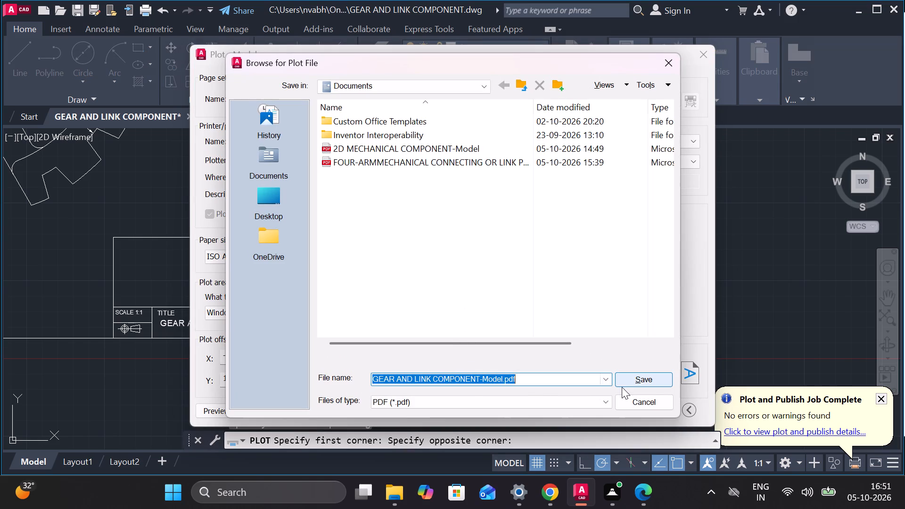
pyautogui.click(622, 387)
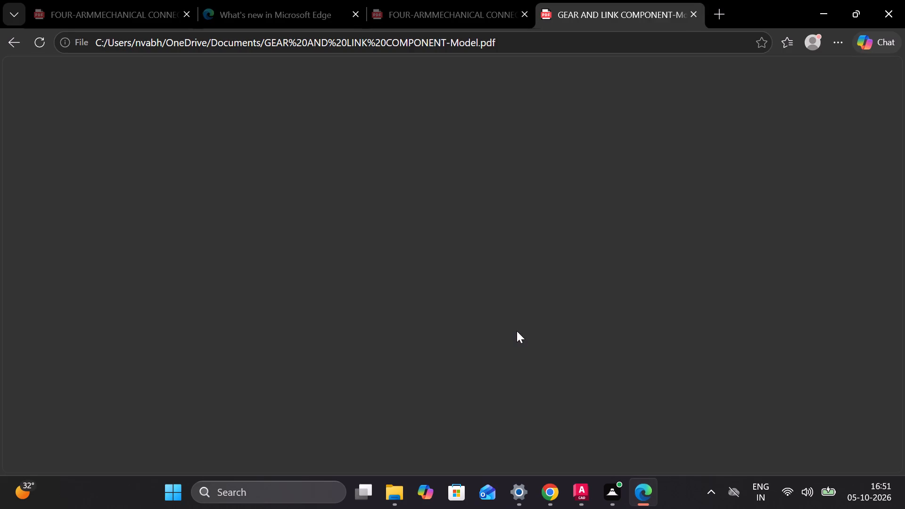
# Examine the plotted PDF in Microsoft Edge, checking the sheet border, dimensions and title block, and dismiss the mobile app promotion.
pyautogui.scroll(-2, 555, 225)
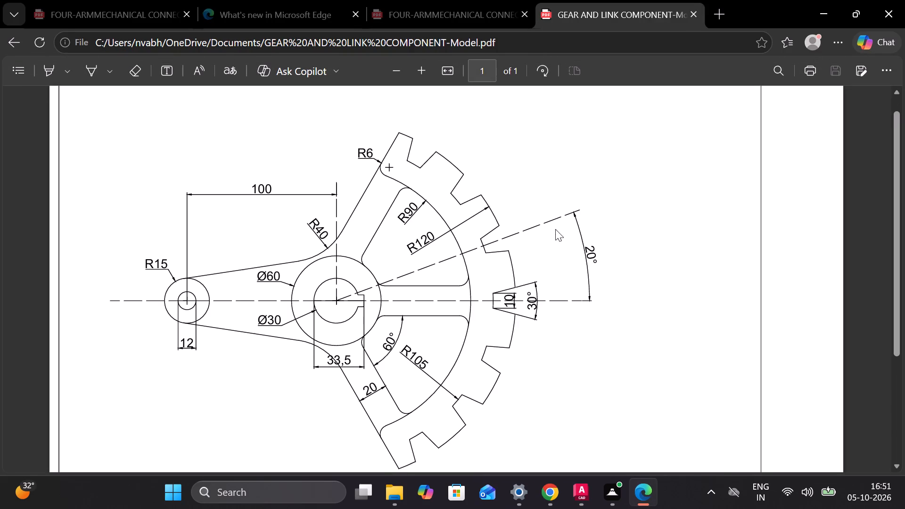
pyautogui.scroll(-2, 555, 229)
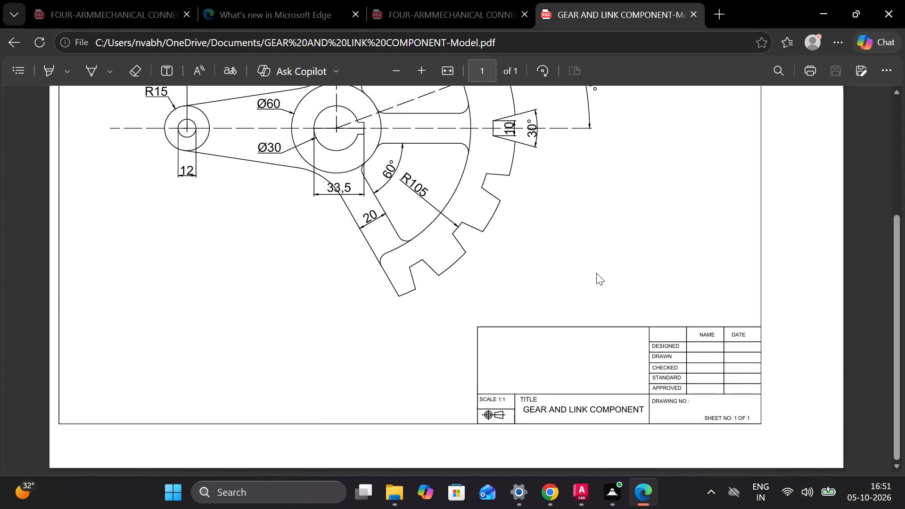
pyautogui.scroll(2, 572, 277)
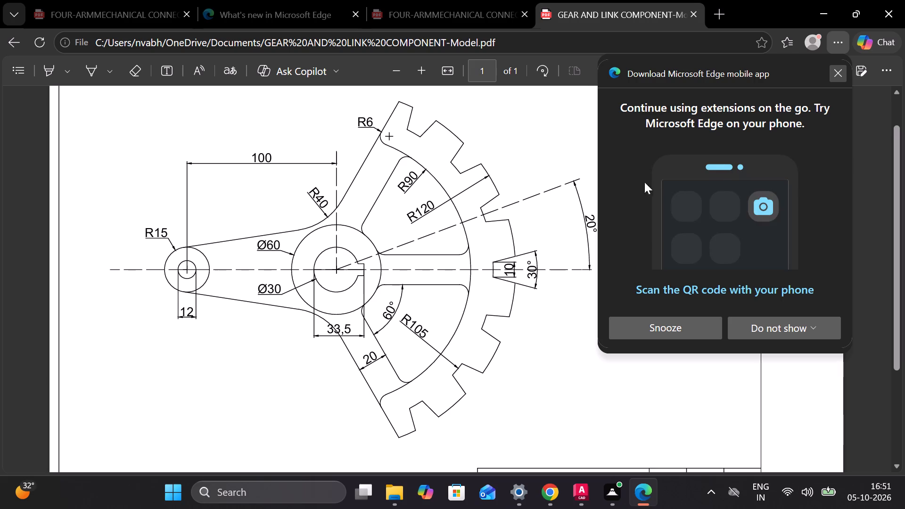
pyautogui.click(554, 136)
pyautogui.scroll(2, 562, 109)
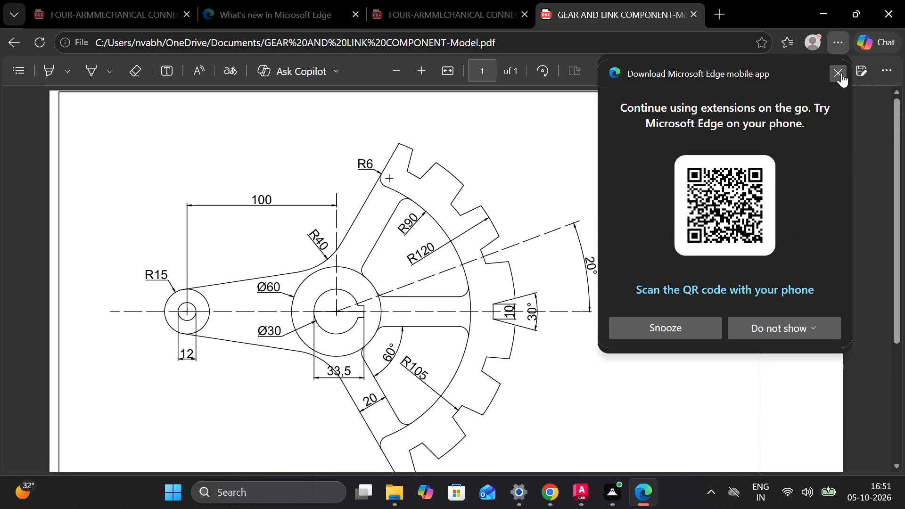
pyautogui.click(841, 73)
pyautogui.scroll(1, 681, 119)
pyautogui.scroll(-2, 681, 119)
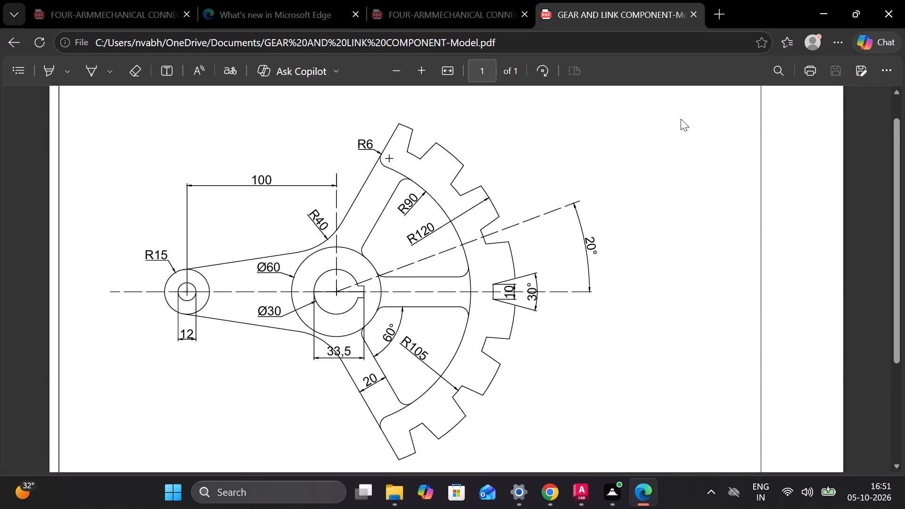
pyautogui.scroll(-1, 679, 140)
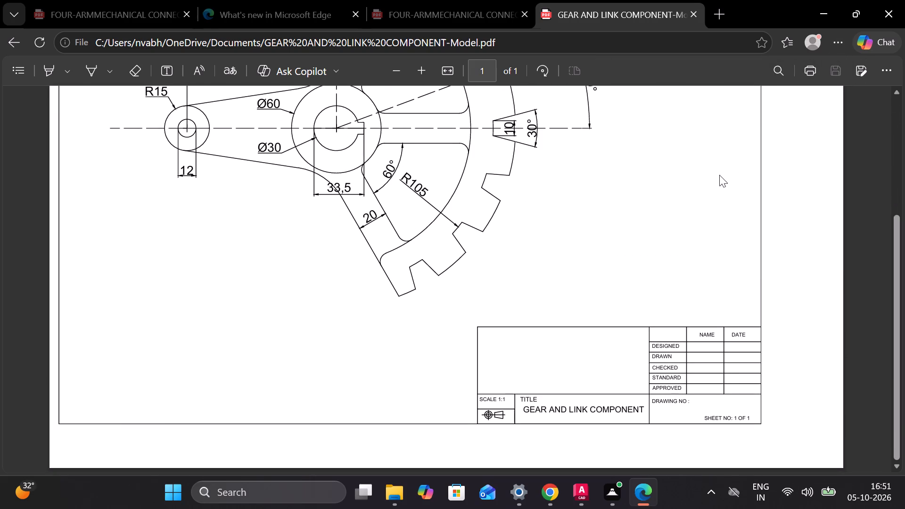
# Return to AutoCAD and start another plot with the DWG To PDF.pc3 plotter and landscape orientation.
pyautogui.click(587, 497)
pyautogui.write('PLOT')
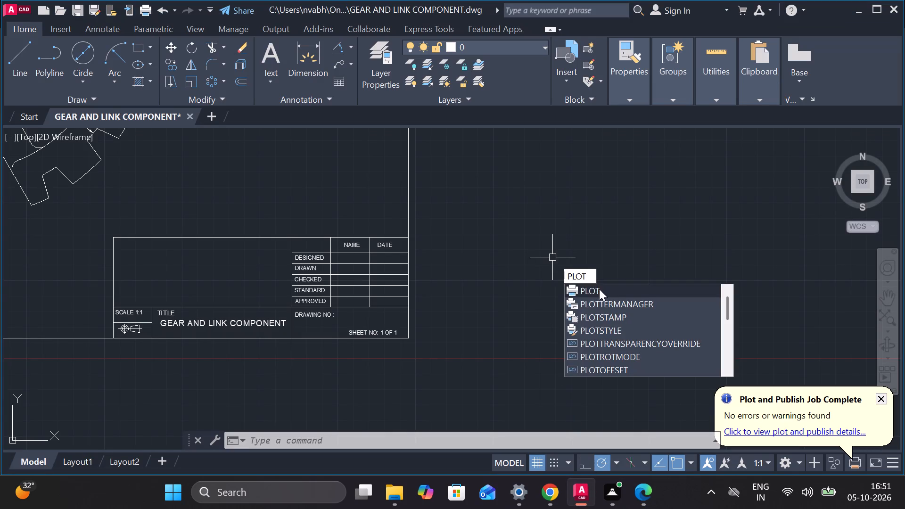
pyautogui.click(599, 289)
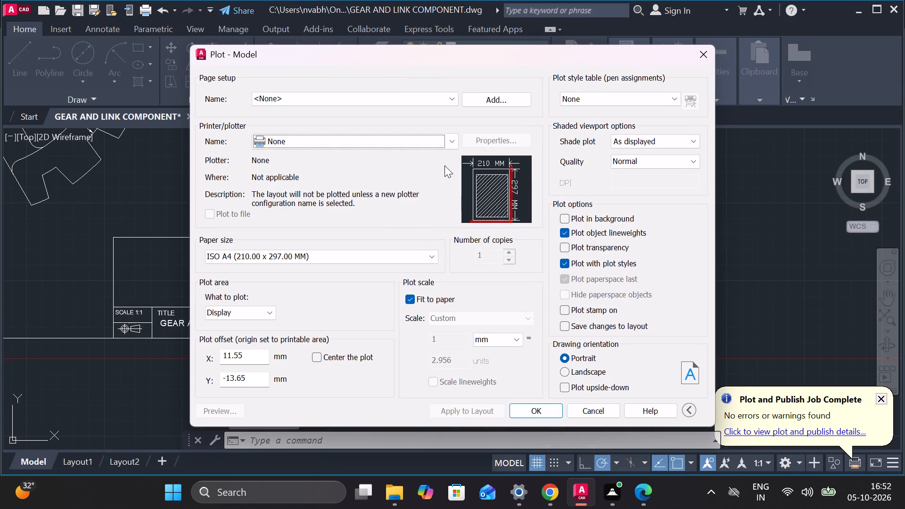
pyautogui.click(444, 146)
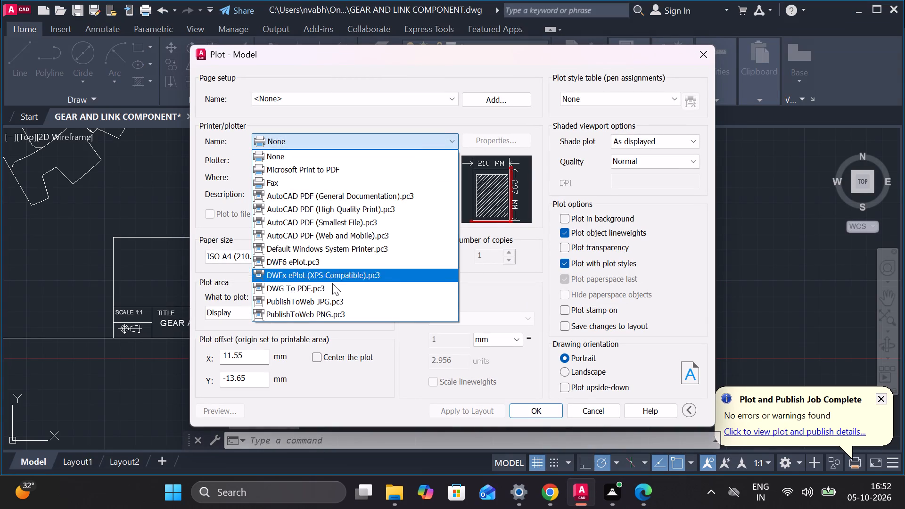
pyautogui.click(328, 287)
pyautogui.click(559, 373)
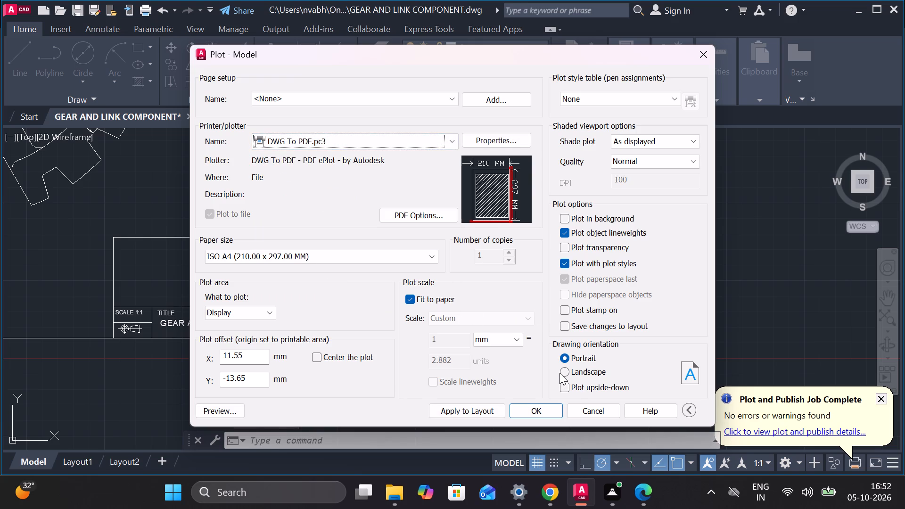
pyautogui.click(562, 373)
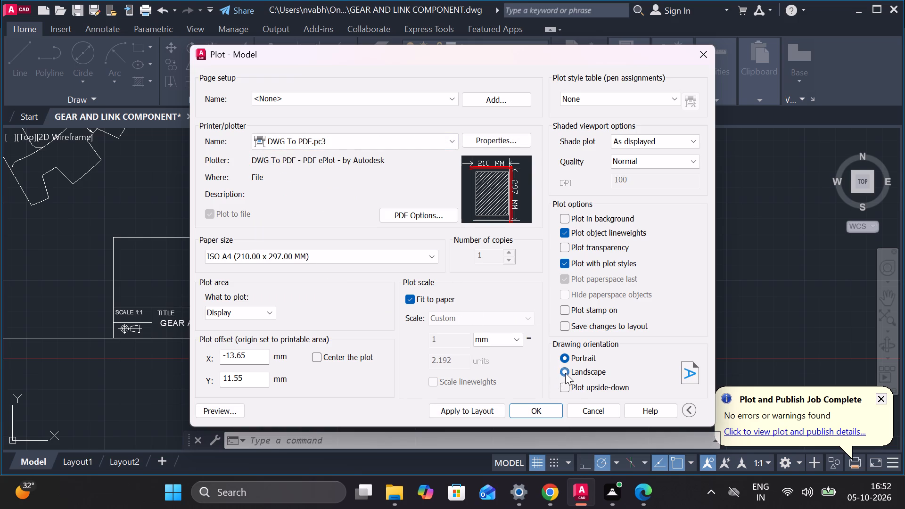
# Set the plot area to a window from the sheet border's lower-right corner to a point just above its upper-left corner, in line with the left edge.
pyautogui.click(249, 313)
pyautogui.click(229, 356)
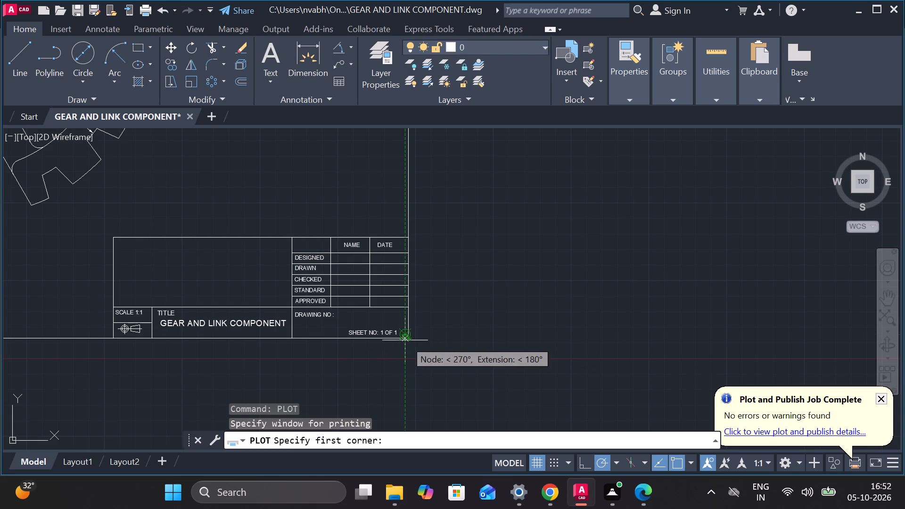
pyautogui.scroll(2, 410, 340)
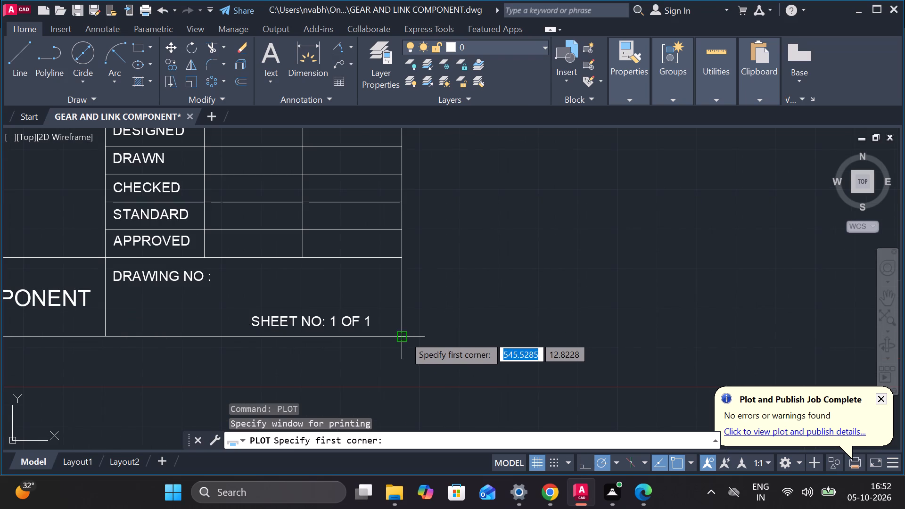
pyautogui.click(404, 336)
pyautogui.scroll(-3, 396, 287)
pyautogui.moveTo(441, 283); pyautogui.dragTo(551, 361, button='middle')
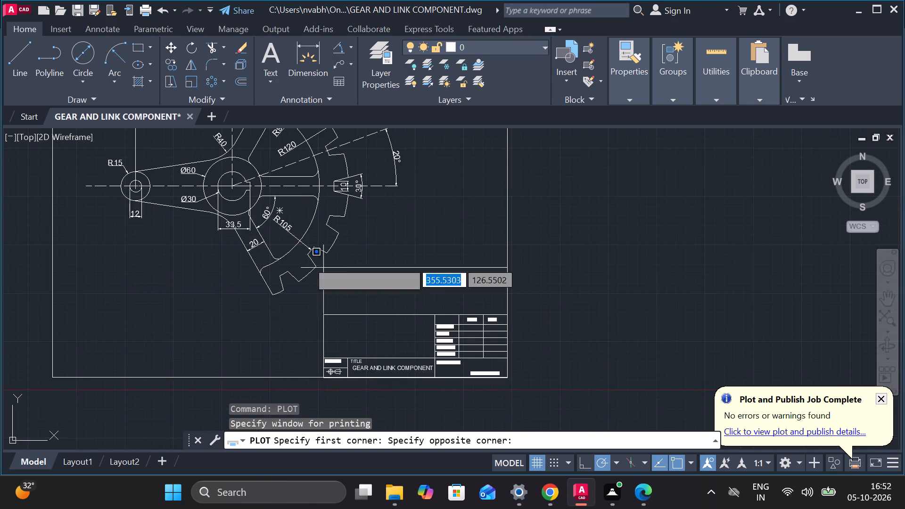
pyautogui.scroll(-2, 125, 222)
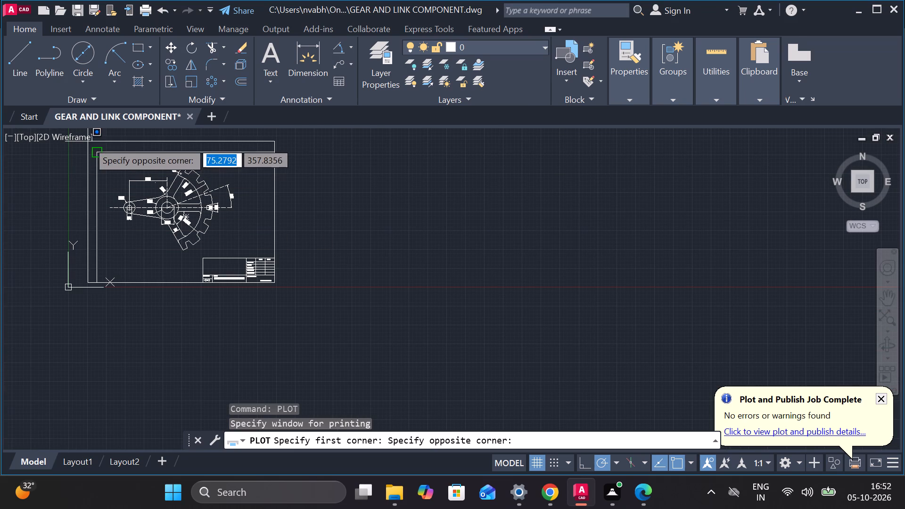
pyautogui.moveTo(93, 141); pyautogui.dragTo(107, 238, button='middle')
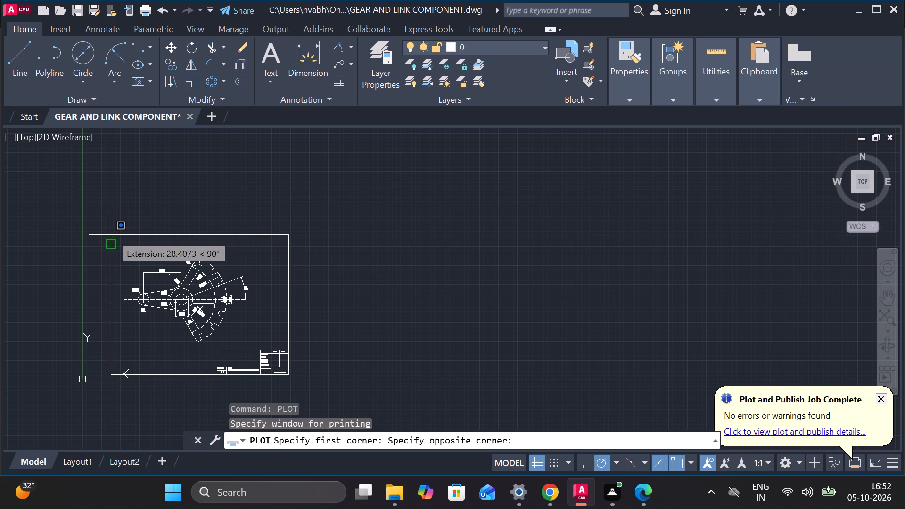
pyautogui.scroll(1, 113, 235)
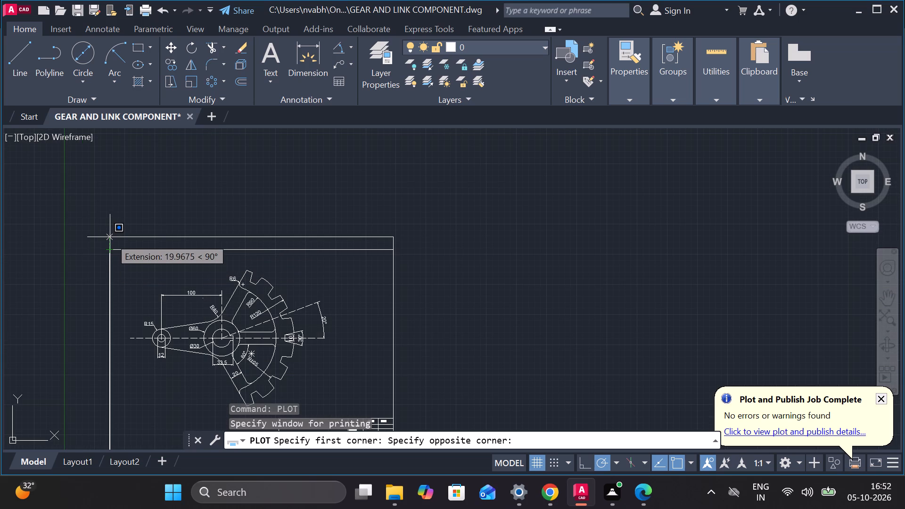
pyautogui.click(110, 227)
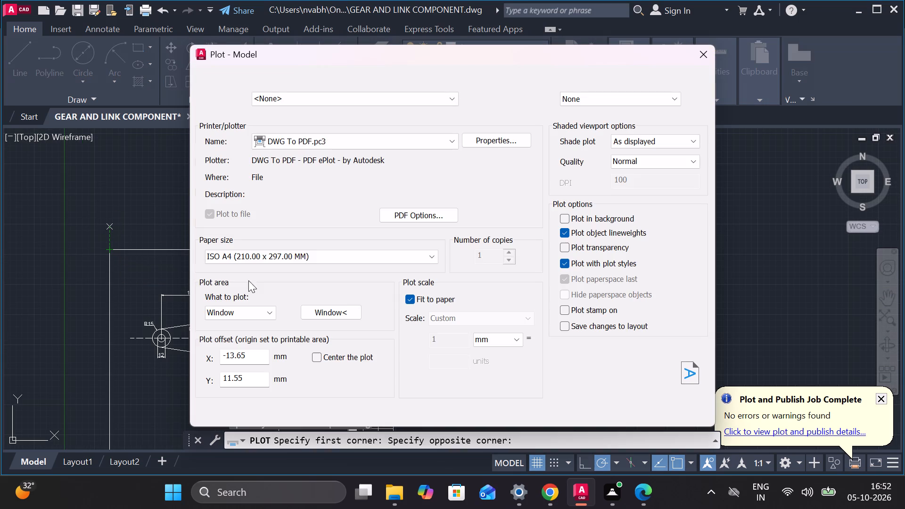
# Plot the sheet to Documents as GEAR AND LINK COMPONENT-Model.pdf, overwriting the existing file.
pyautogui.click(514, 410)
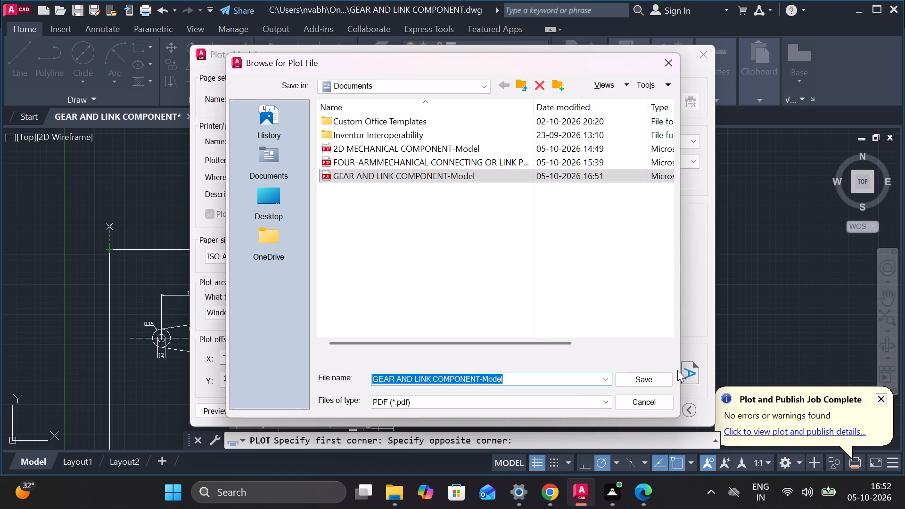
pyautogui.click(665, 380)
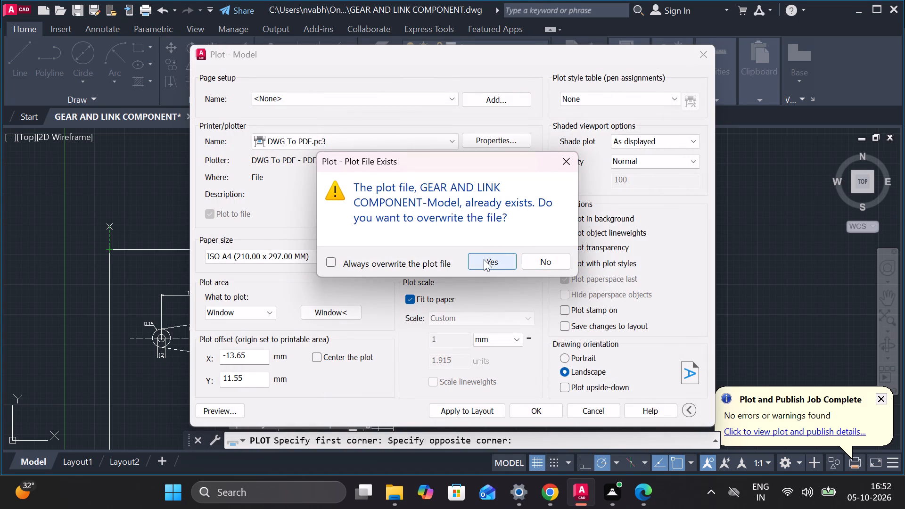
pyautogui.click(484, 259)
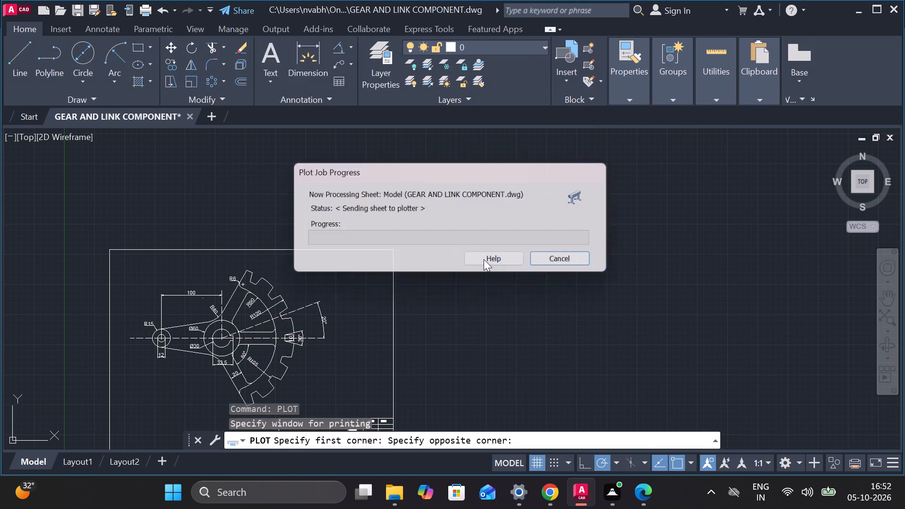
# Examine the replotted PDF in Microsoft Edge, checking the border's top and bottom edges, the dimensions and the title block.
pyautogui.scroll(4, 484, 255)
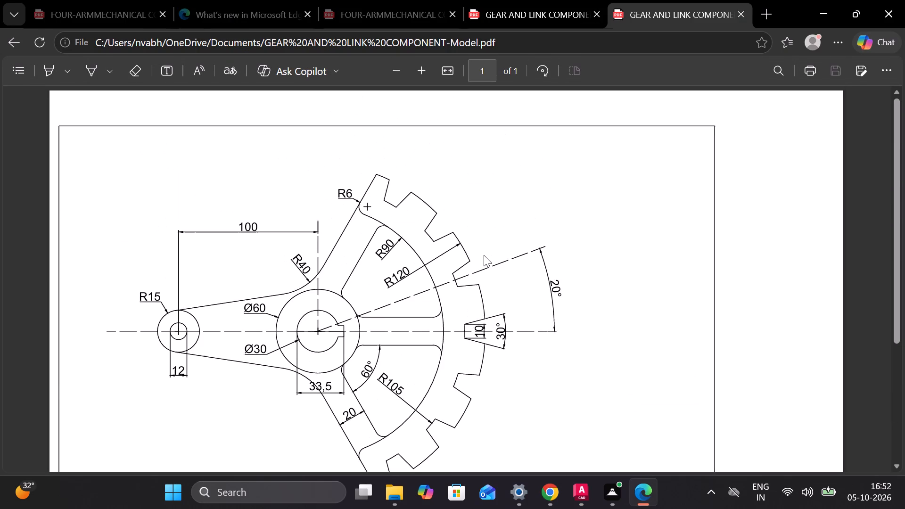
pyautogui.scroll(-2, 484, 255)
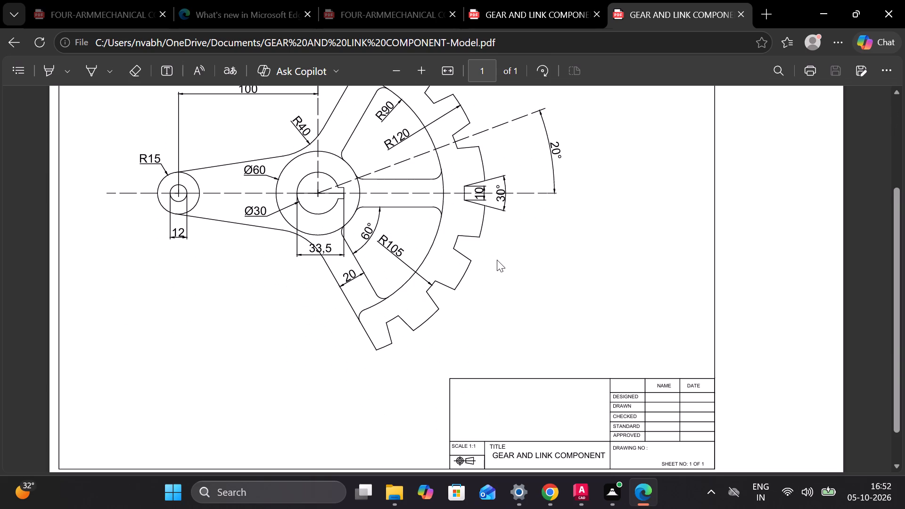
pyautogui.scroll(-1, 497, 258)
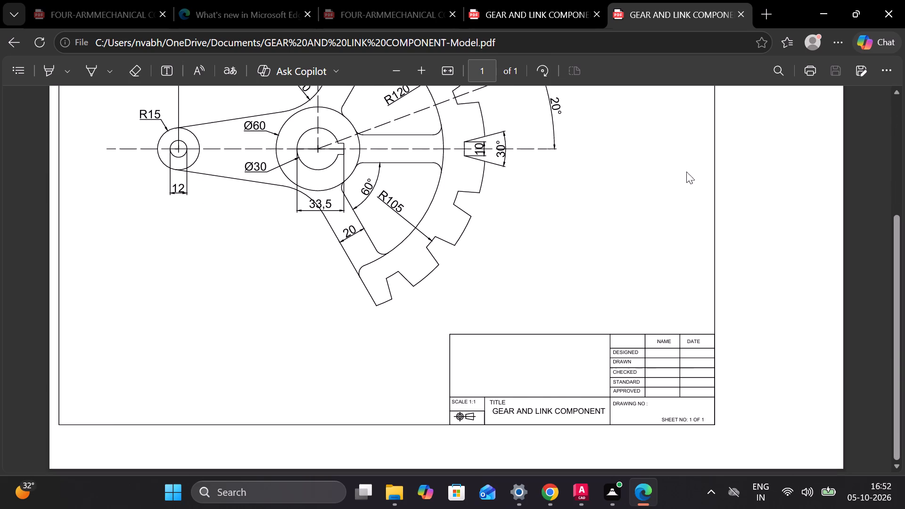